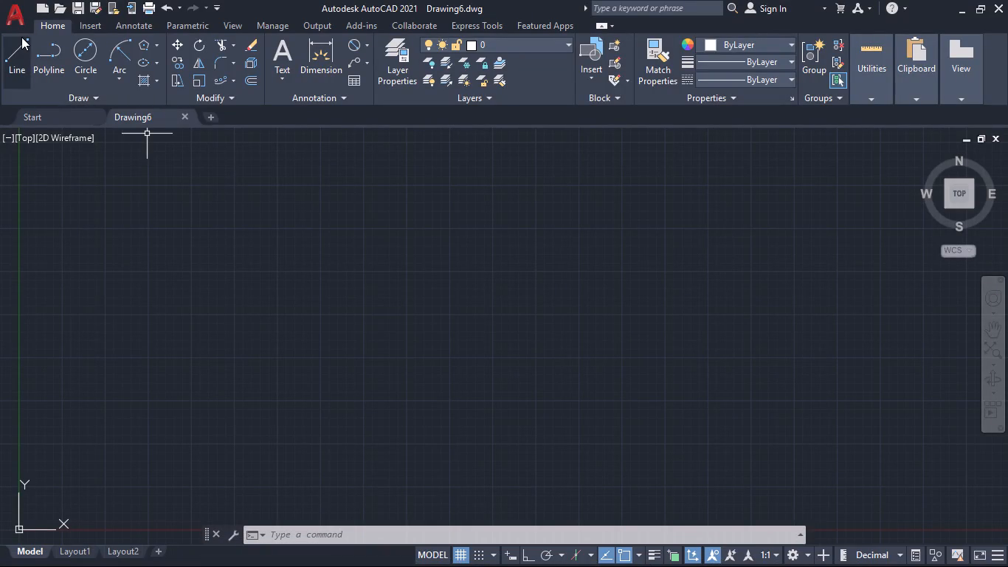
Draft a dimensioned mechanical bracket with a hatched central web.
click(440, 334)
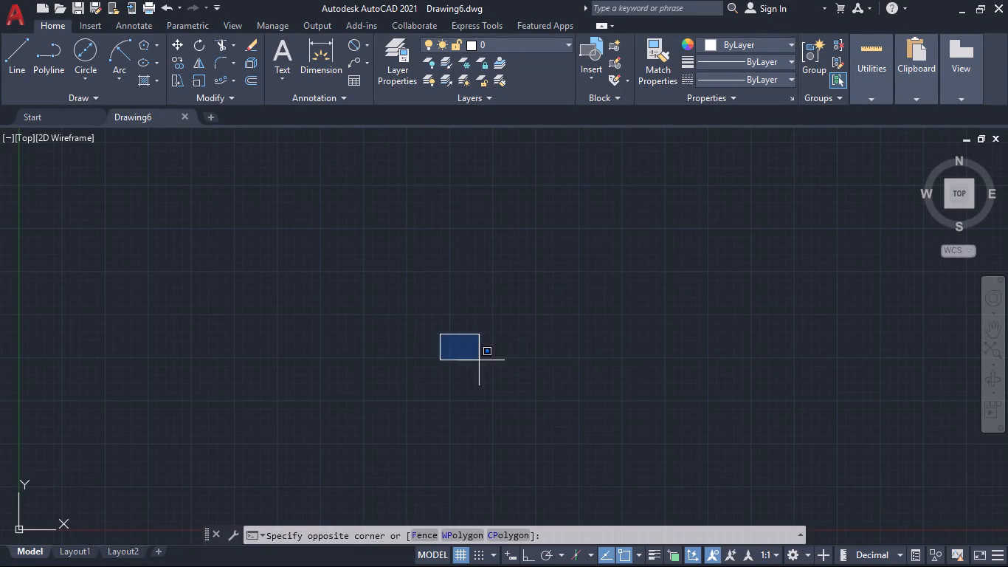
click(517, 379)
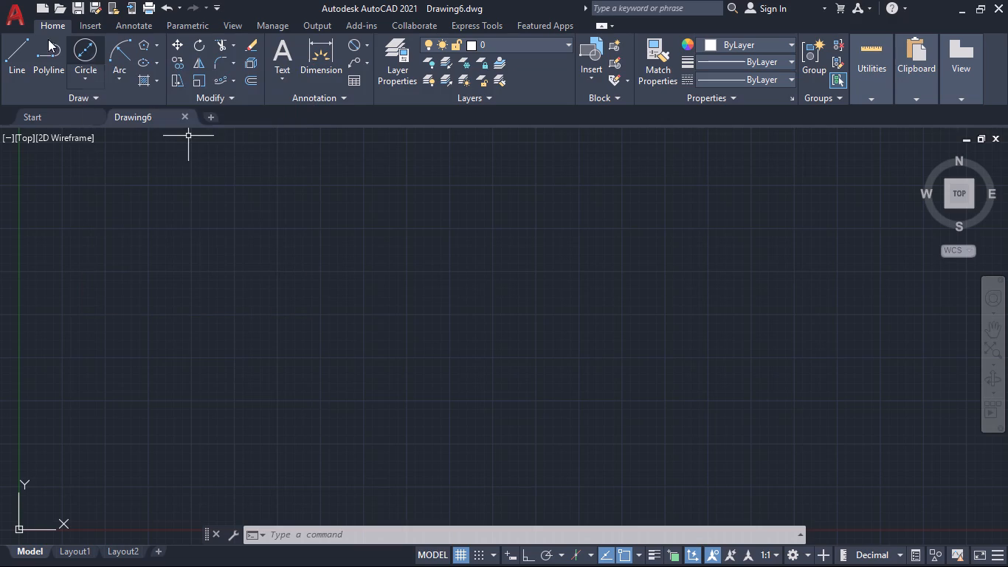
Draw a horizontal line 100 units long in the drawing area with Ortho mode on.
click(15, 46)
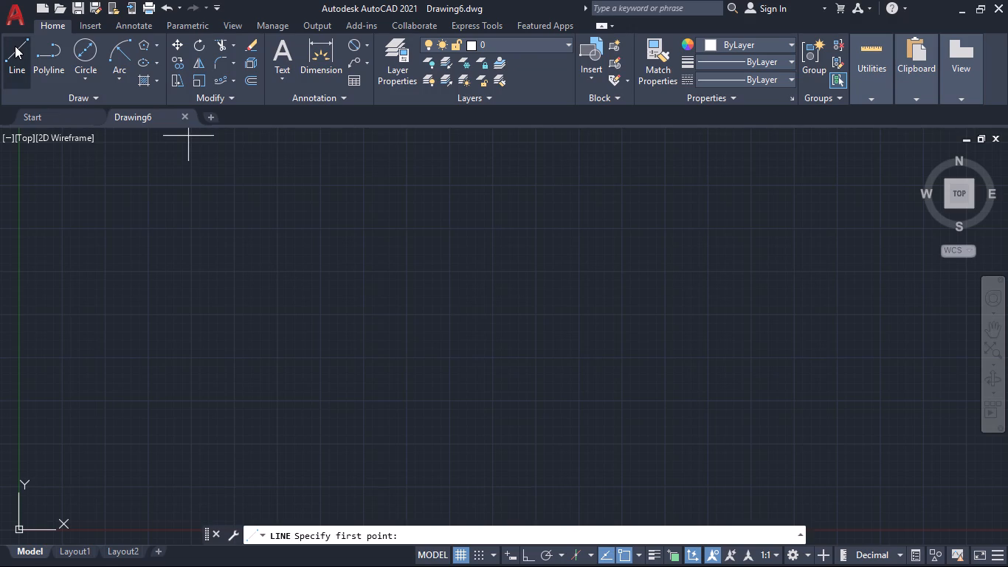
click(336, 278)
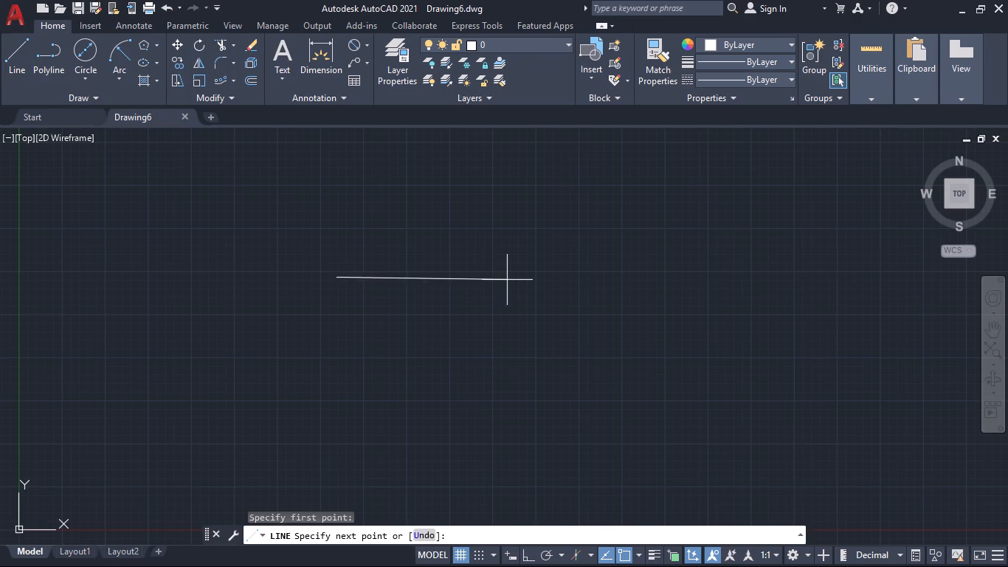
click(533, 552)
text(100)
key(Return)
ctrl+scroll(738, 315, down, 7)
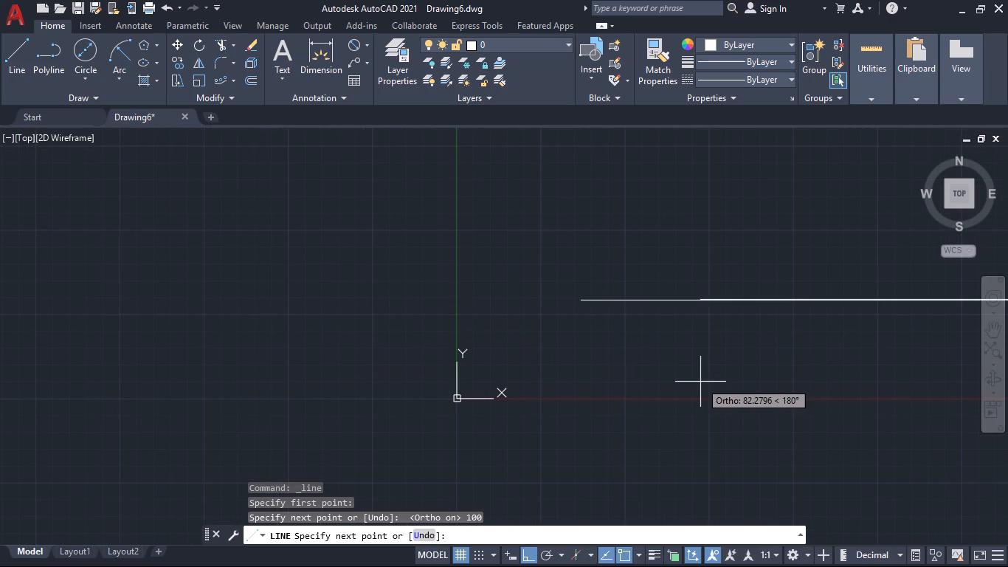
key(space)
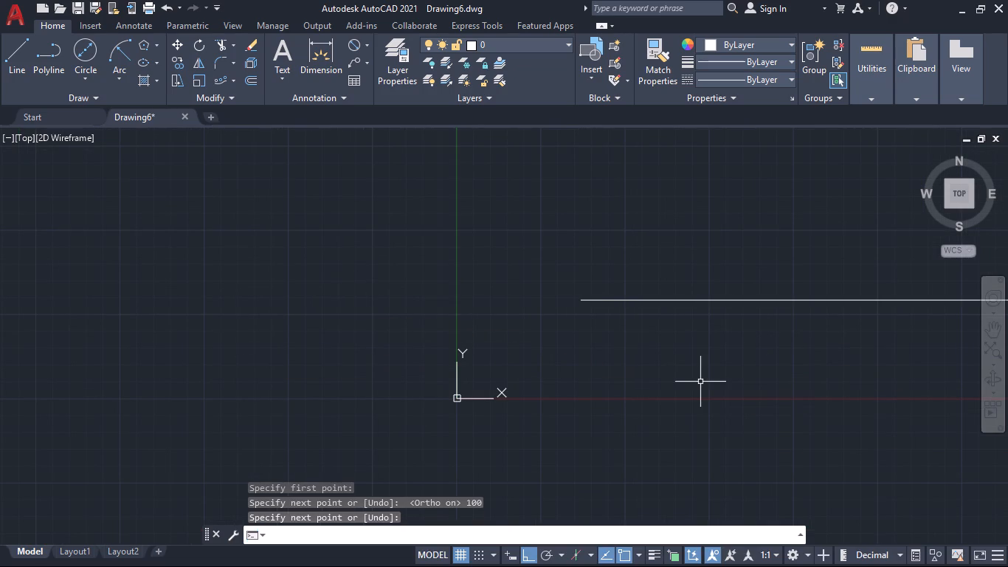
Move the 100-unit line diagonally up and away from the origin with Ortho mode off.
ctrl+scroll(700, 382, down, 9)
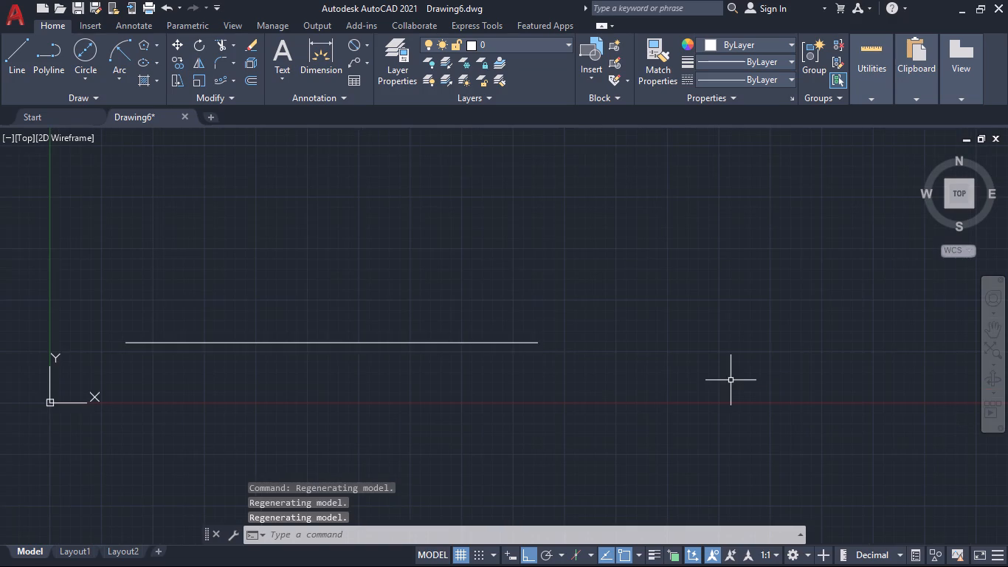
click(320, 345)
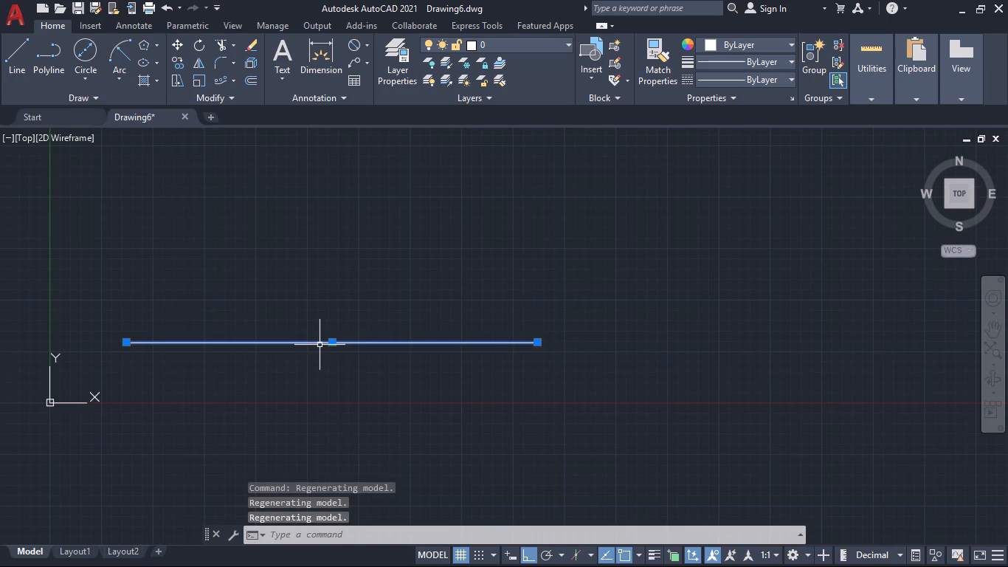
key(m)
key(Return)
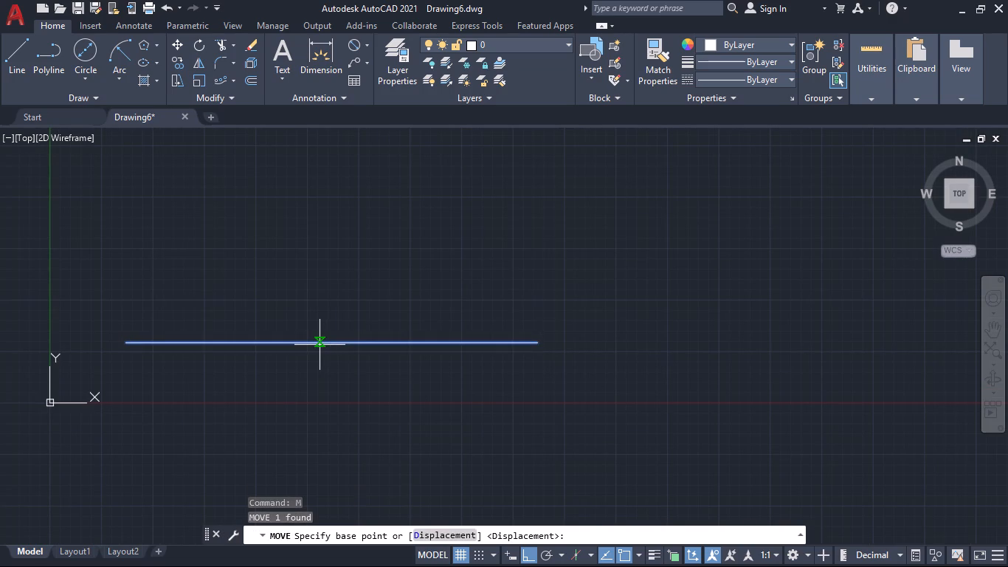
click(320, 341)
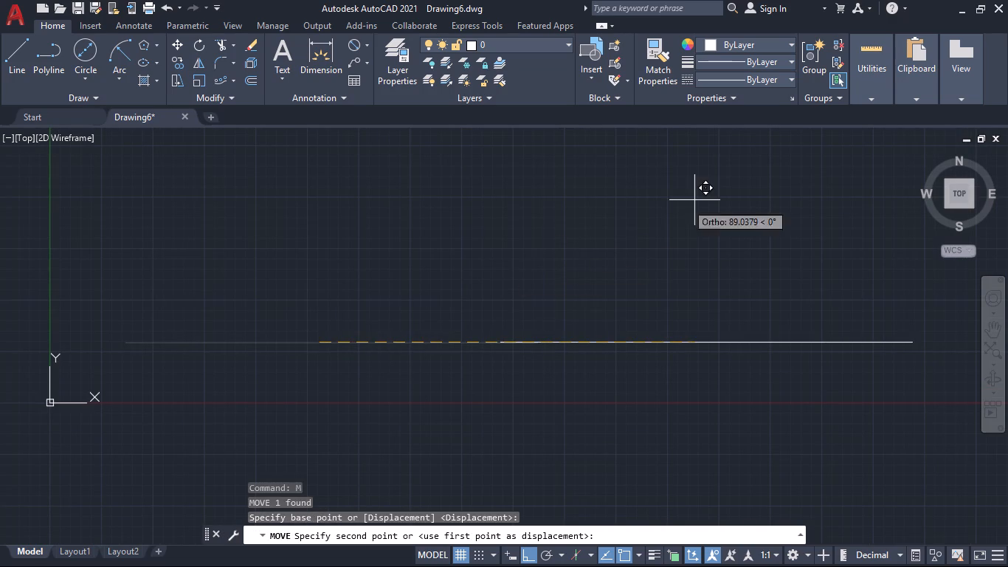
click(527, 549)
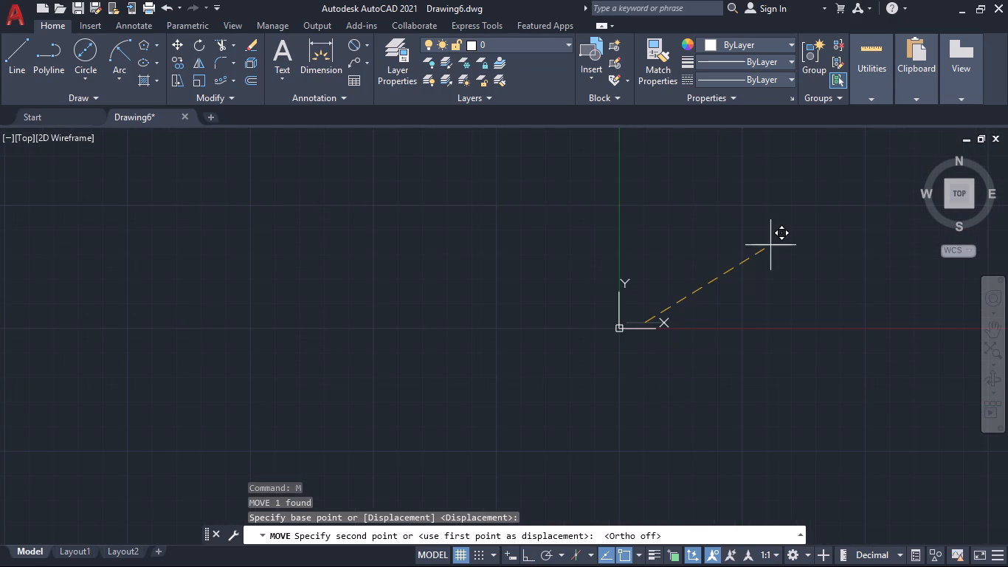
click(787, 202)
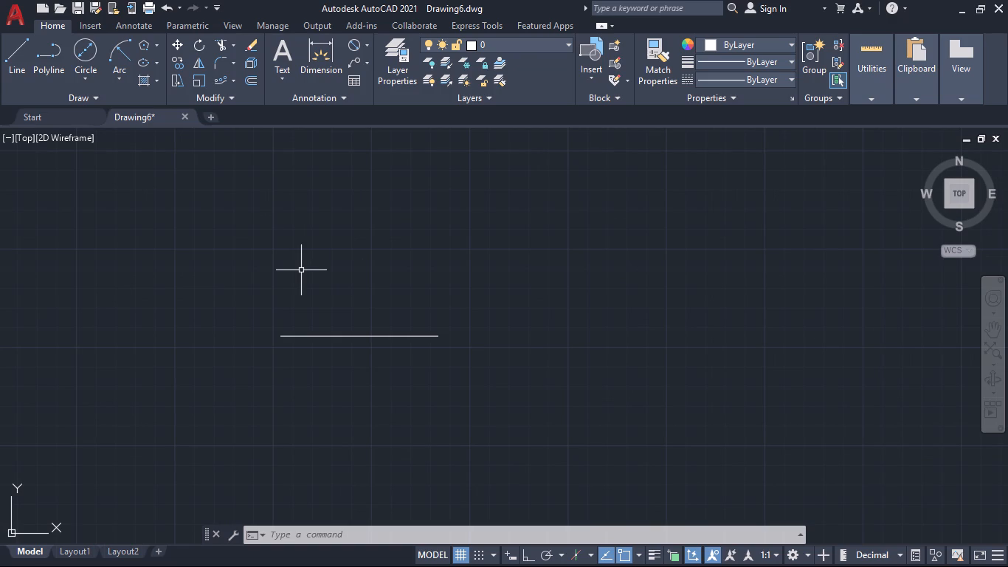
Draw connected lines from the midpoint of the 100-unit line: 60 units straight up, followed by 34 units to the left.
click(23, 49)
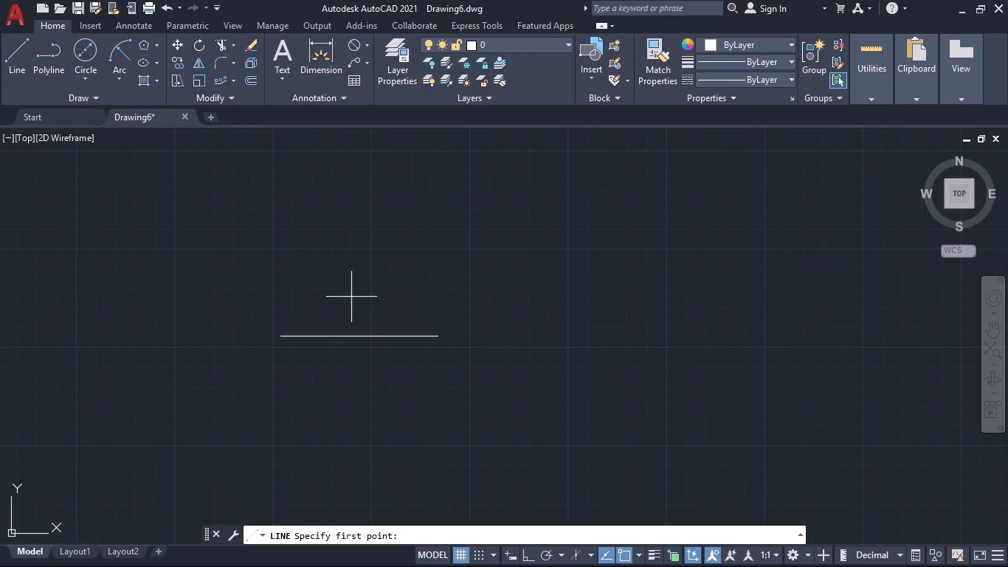
click(362, 334)
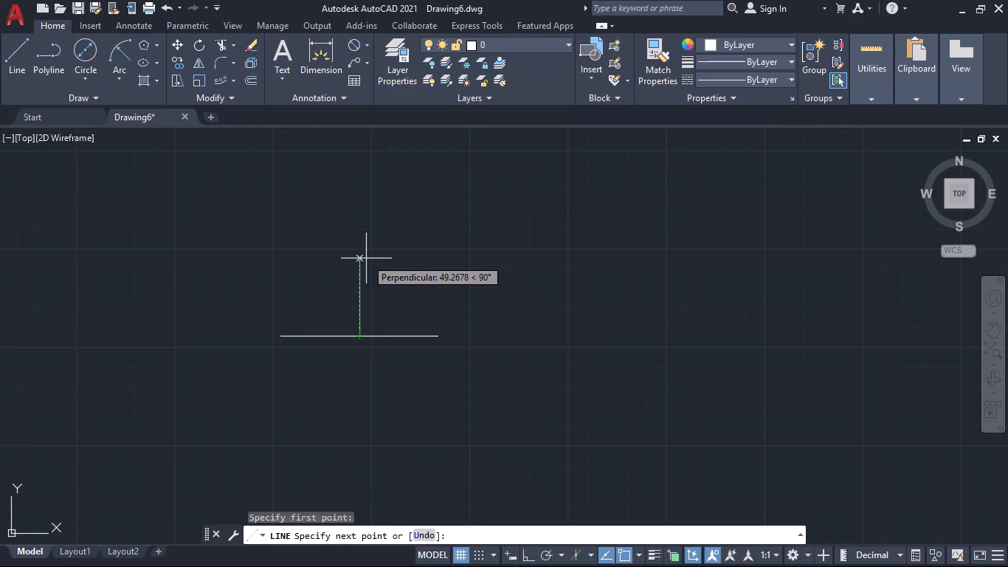
text(60)
key(Return)
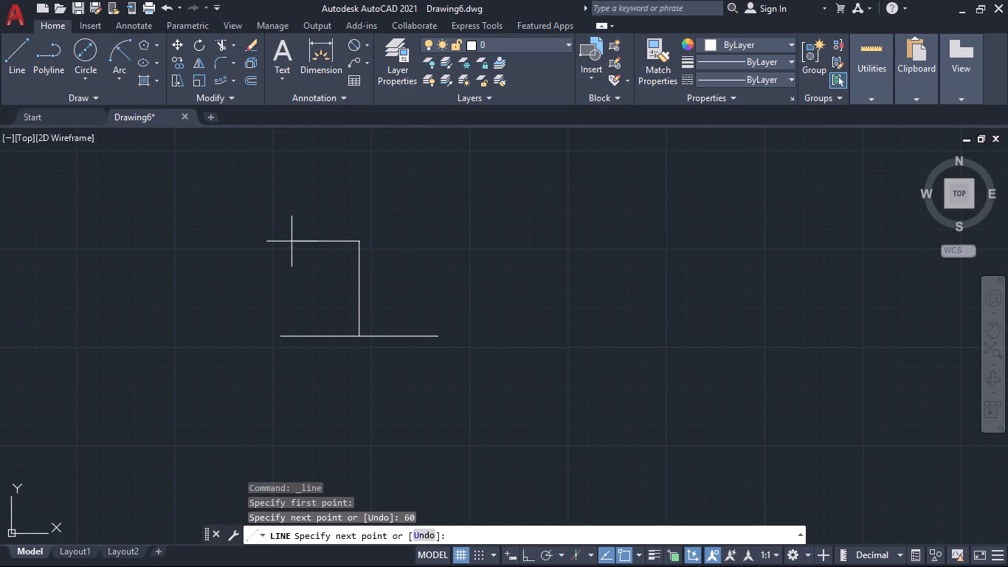
click(531, 554)
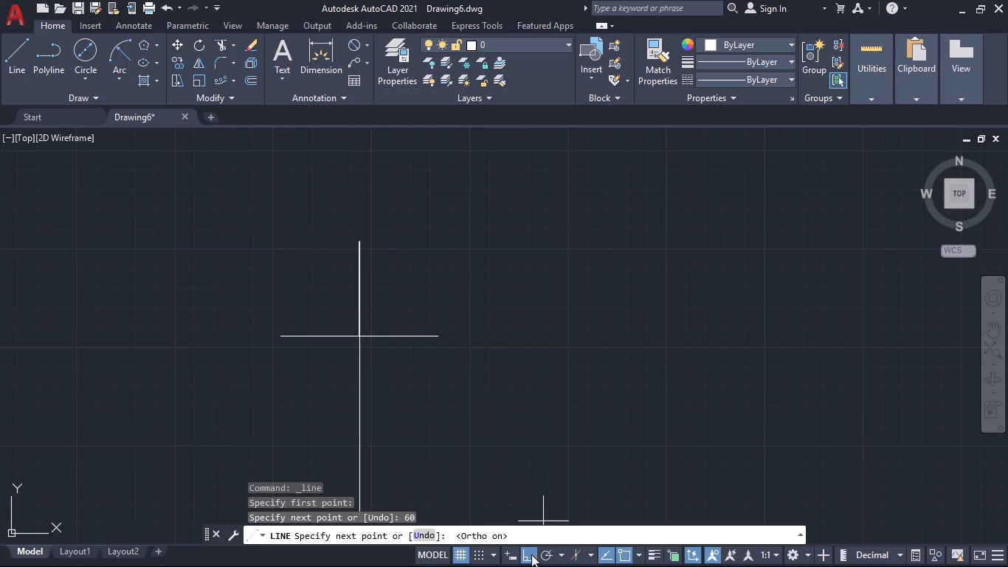
text(34)
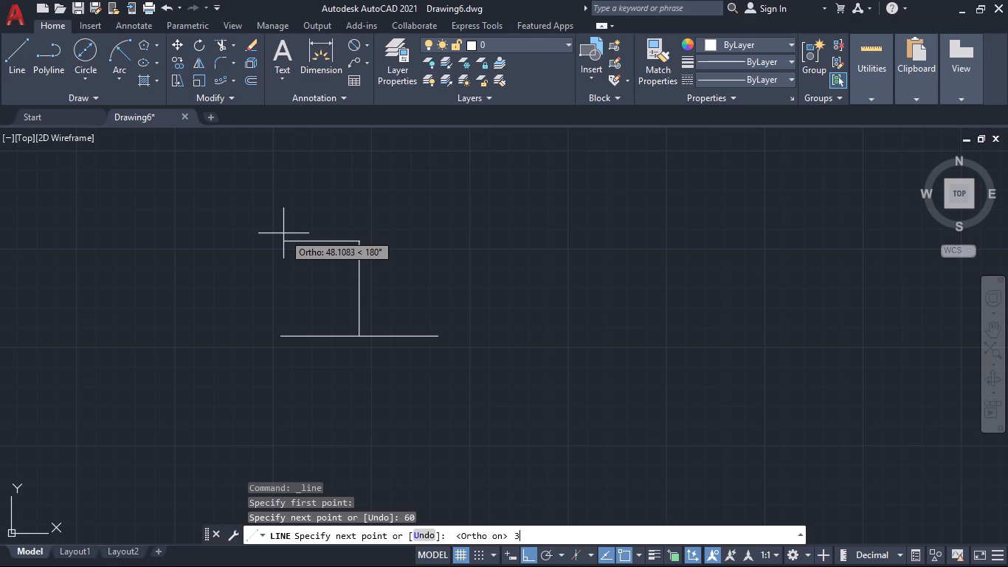
key(Return)
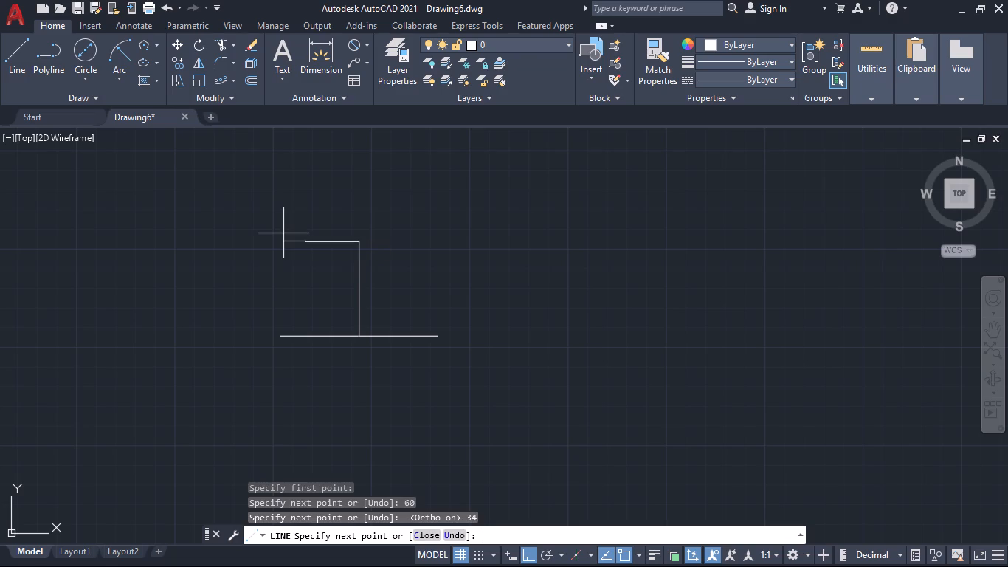
key(space)
Draw lines from the 100-unit line's left end: 64 units down, followed by a horizontal one to directly below its midpoint.
key(space)
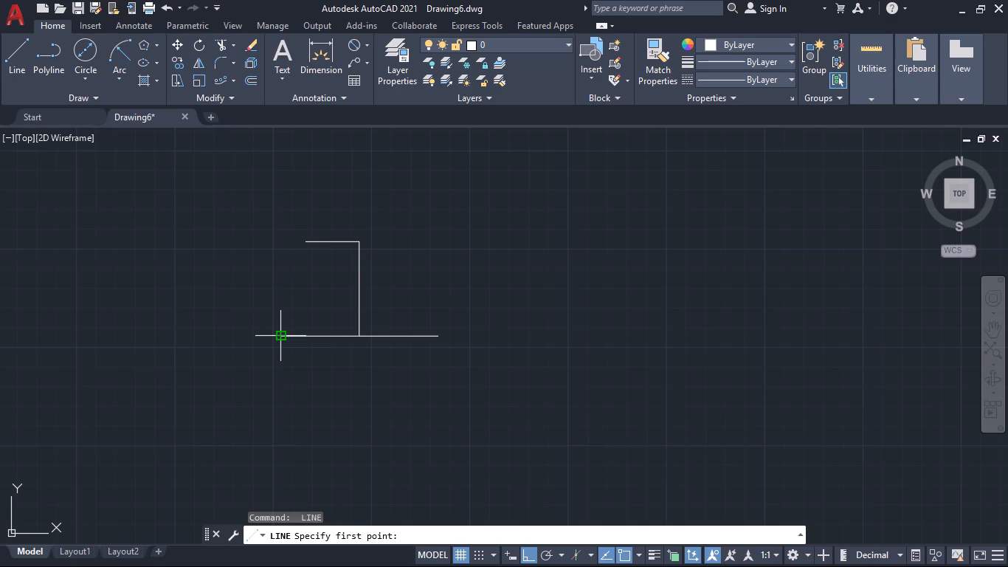
click(281, 336)
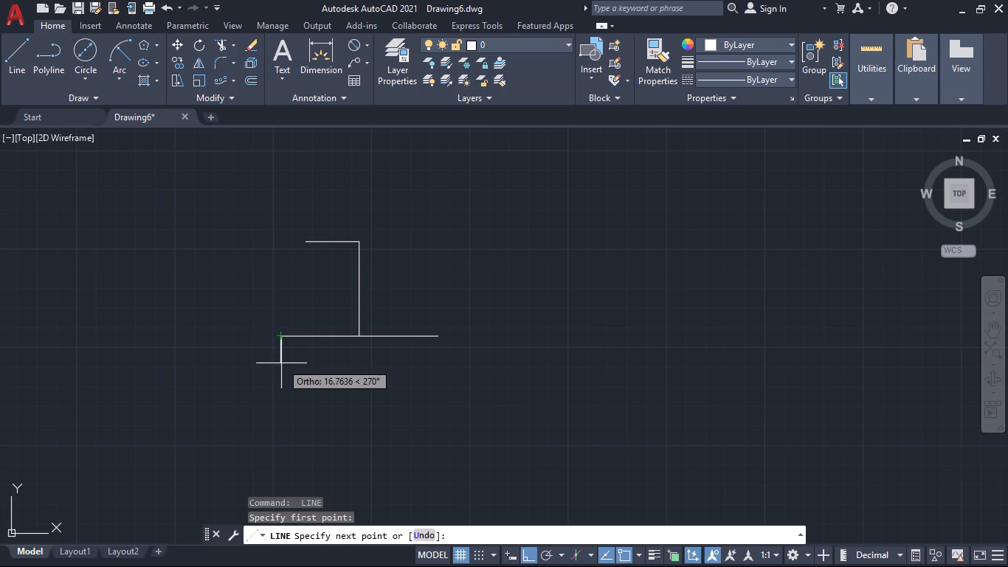
text(64)
key(Return)
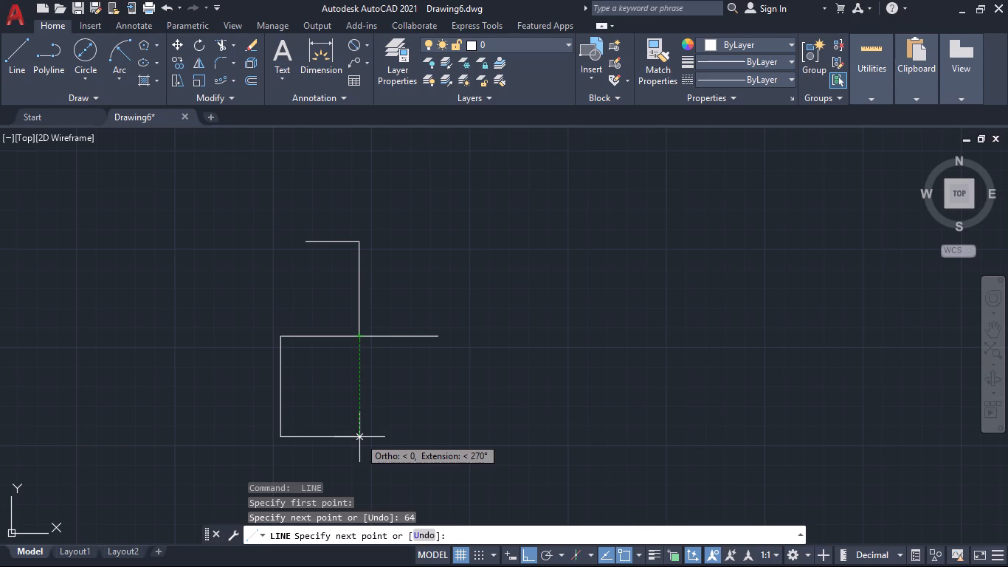
click(359, 437)
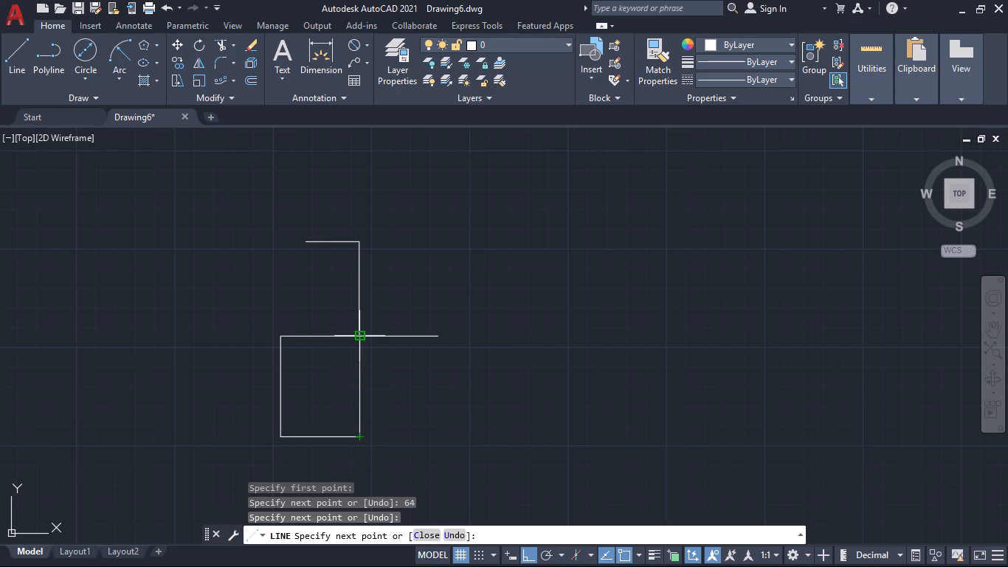
key(Escape)
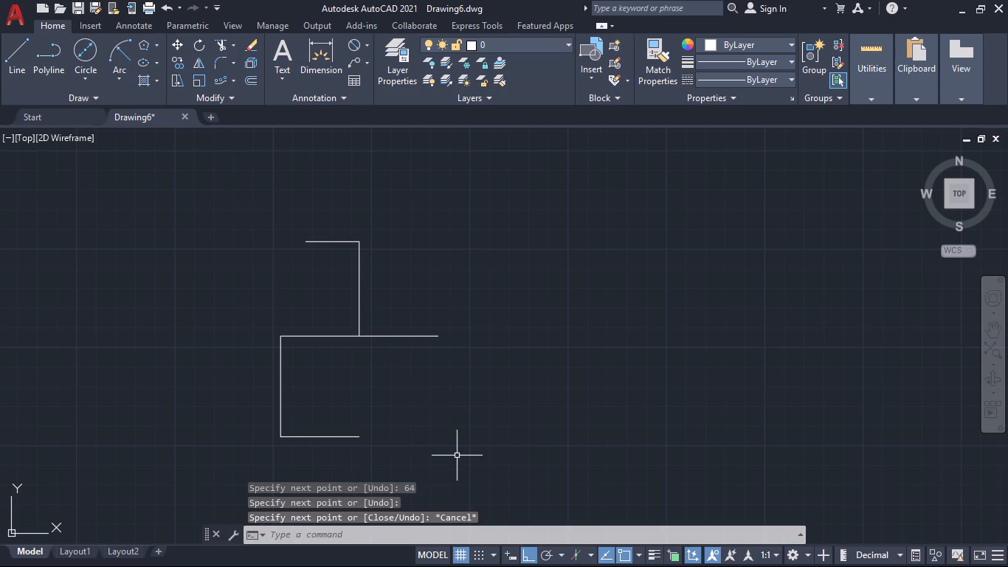
Draw two concentric circles with diameters 20 and 34 centred on the free left end of the 34-unit line.
key(c)
key(Return)
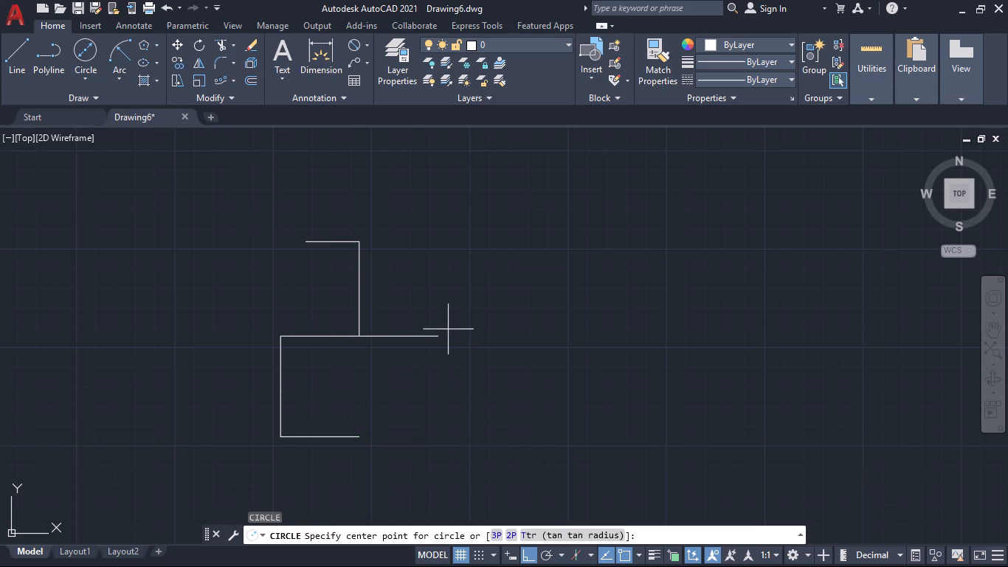
click(305, 240)
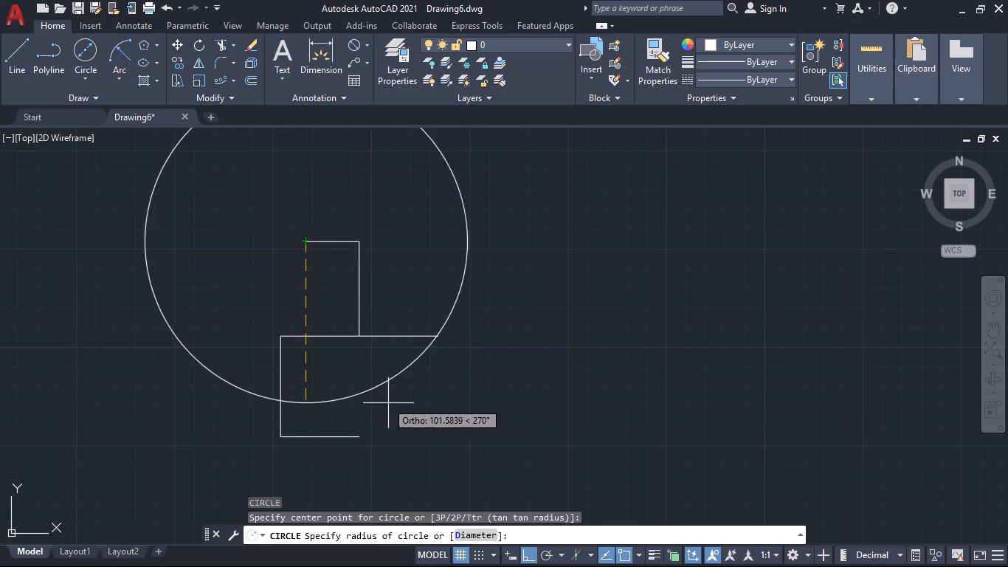
click(463, 532)
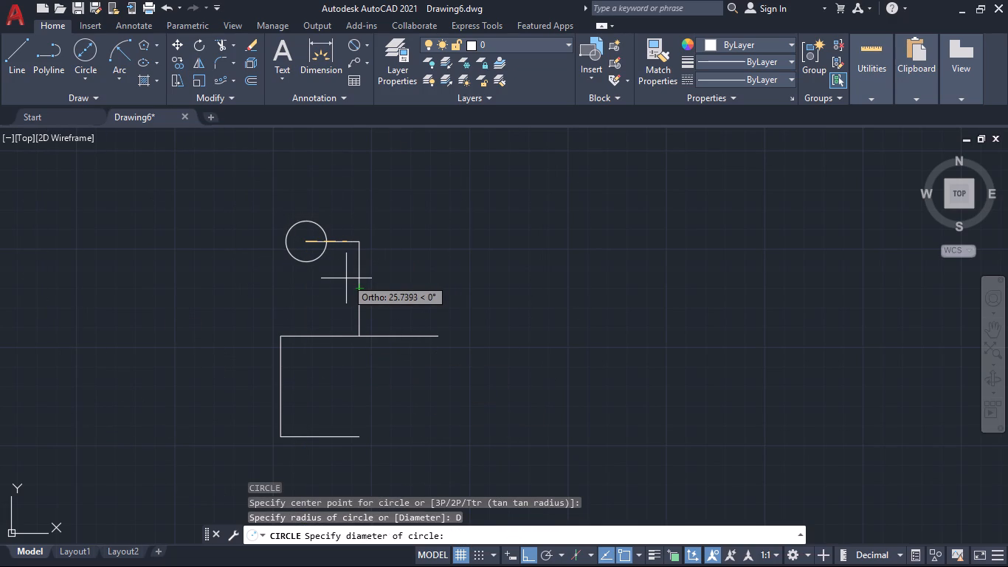
text(20)
key(Return)
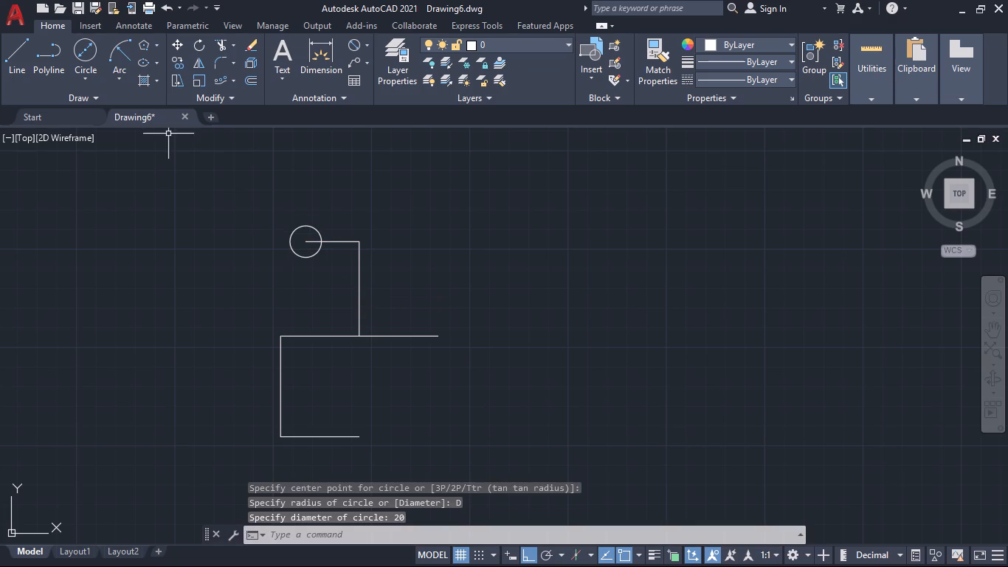
click(87, 52)
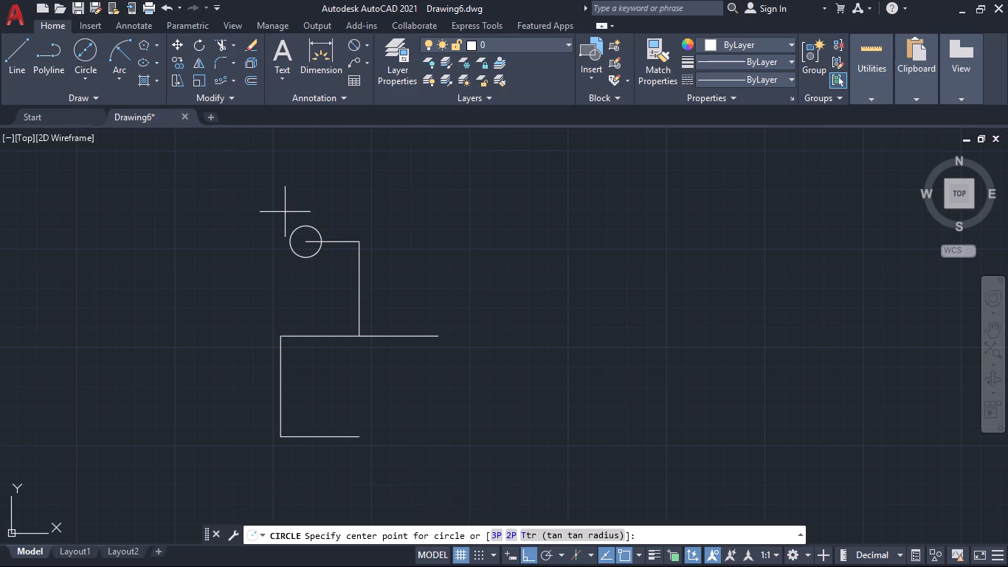
click(304, 241)
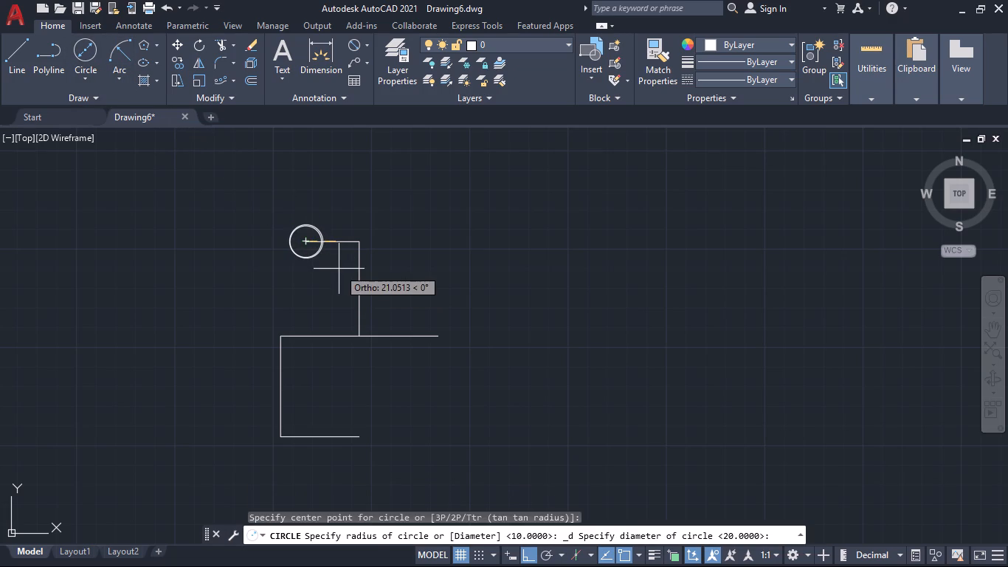
text(34)
key(Return)
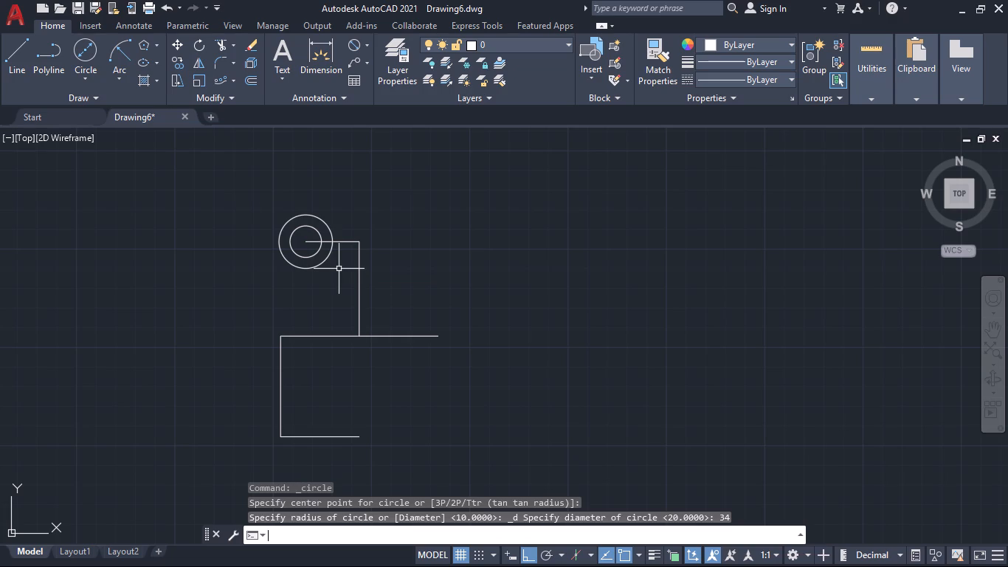
Draw a circle of diameter 30 centred on the midpoint of the 100-unit line.
click(84, 48)
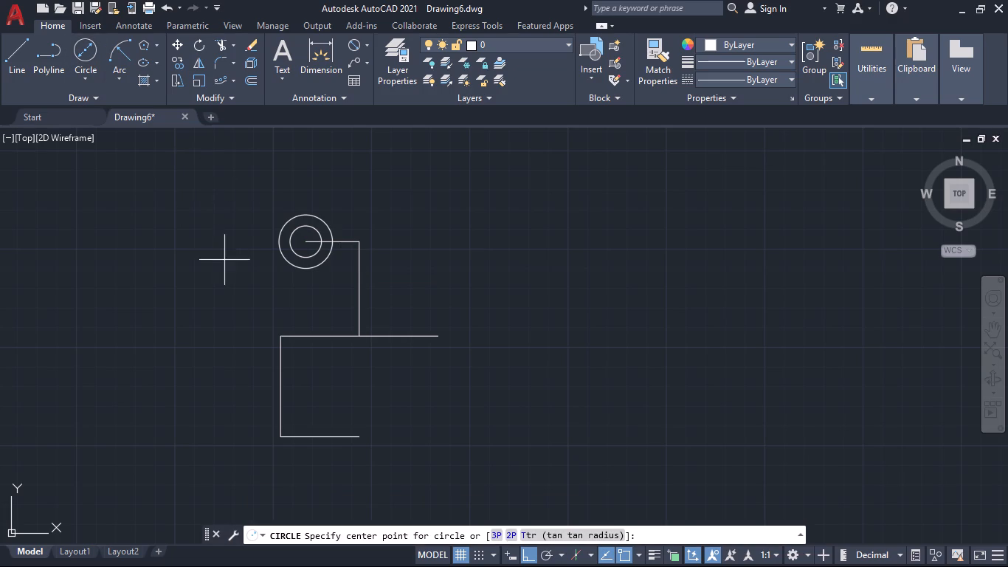
click(360, 336)
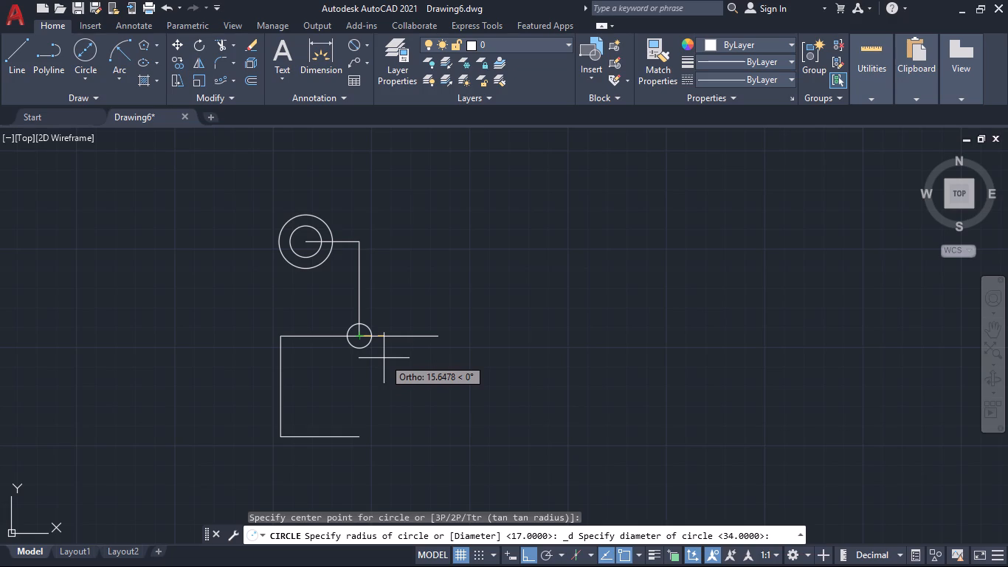
text(30)
key(Return)
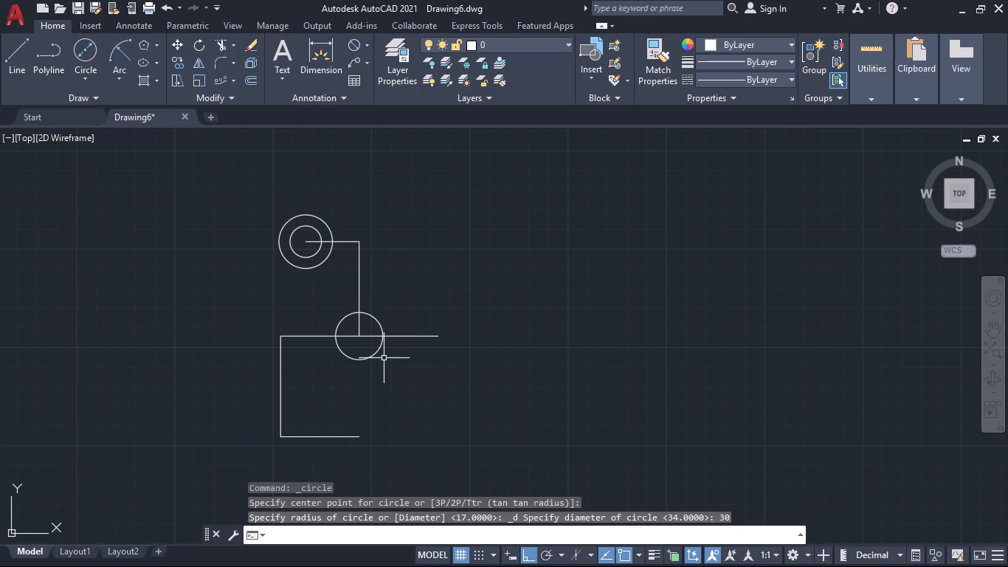
Draw two concentric circles with diameters 20 and 36 centred on the left end of the 100-unit line.
click(86, 57)
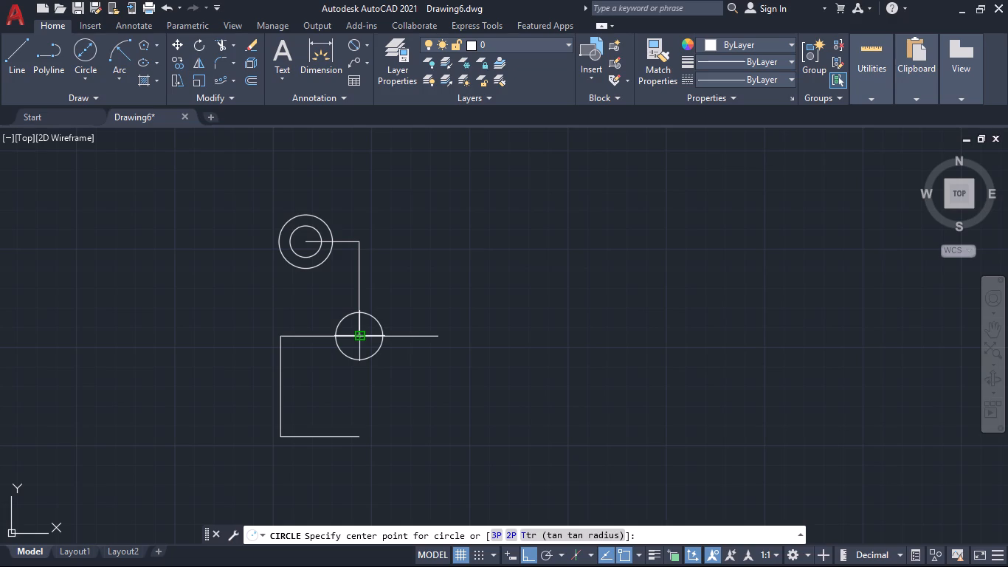
click(283, 336)
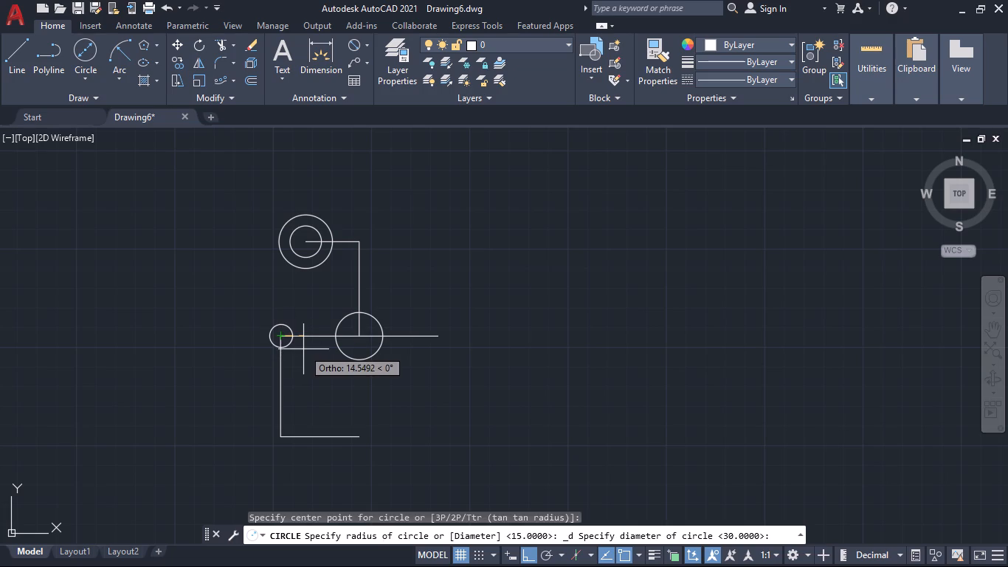
text(20)
key(Return)
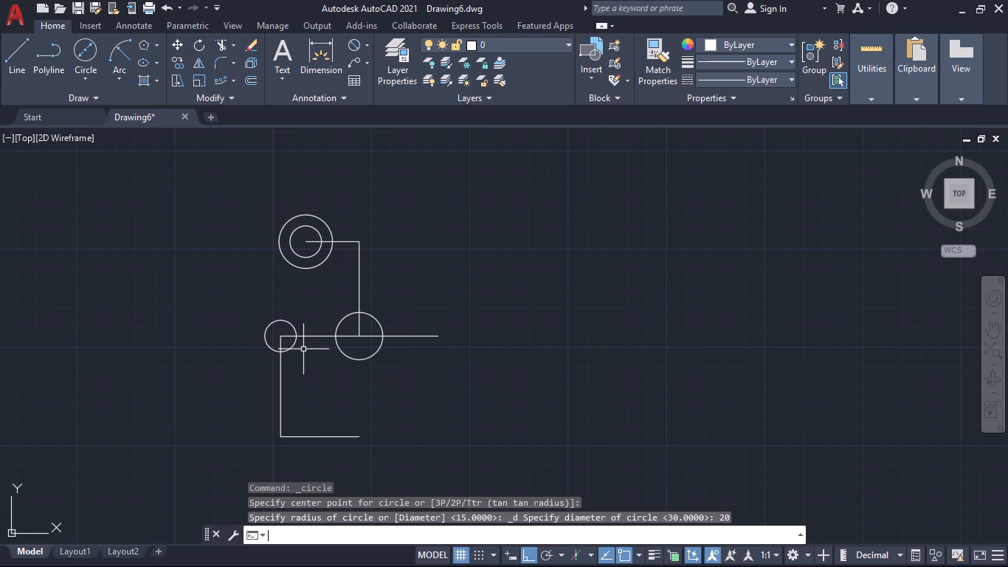
click(79, 56)
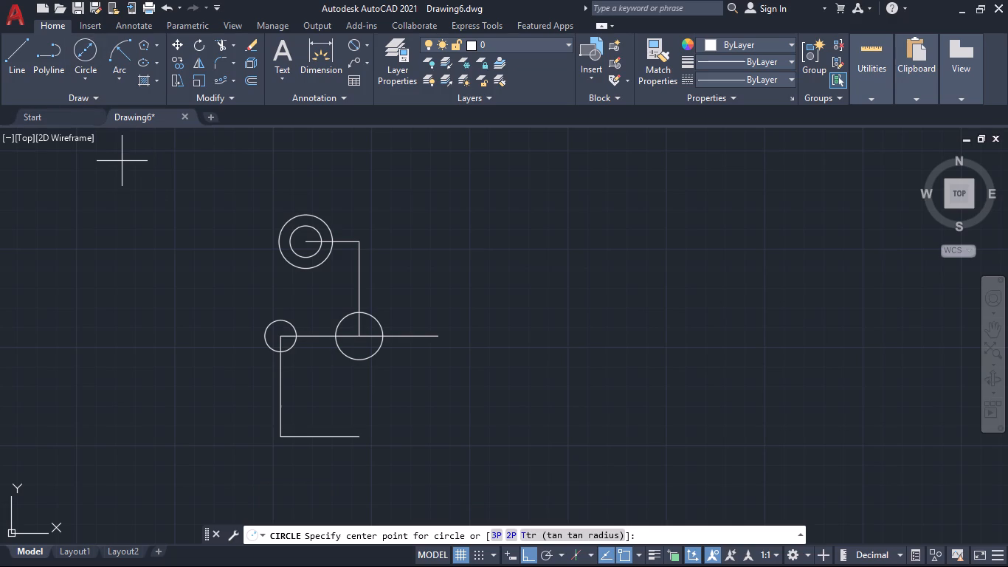
click(282, 336)
text(36)
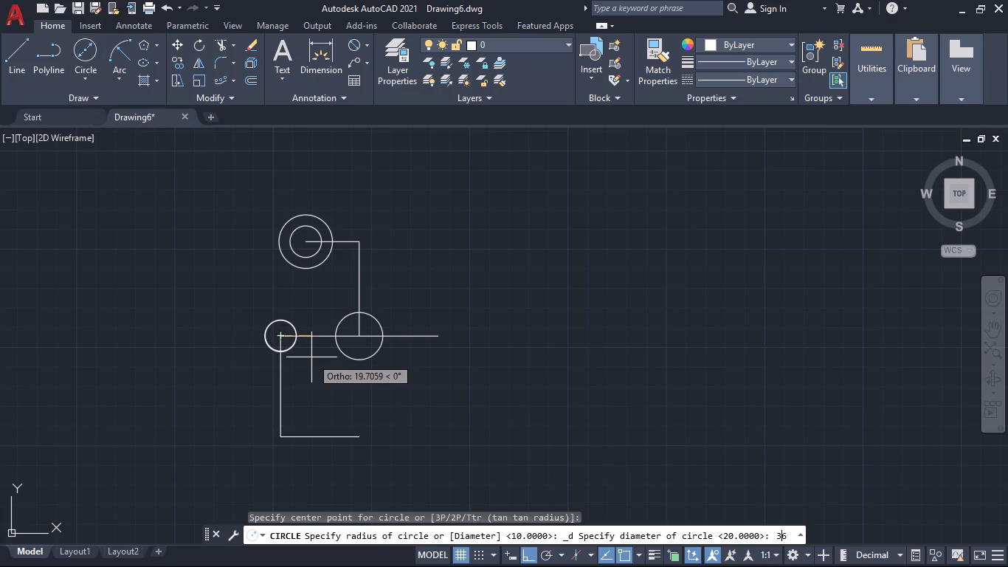
key(Return)
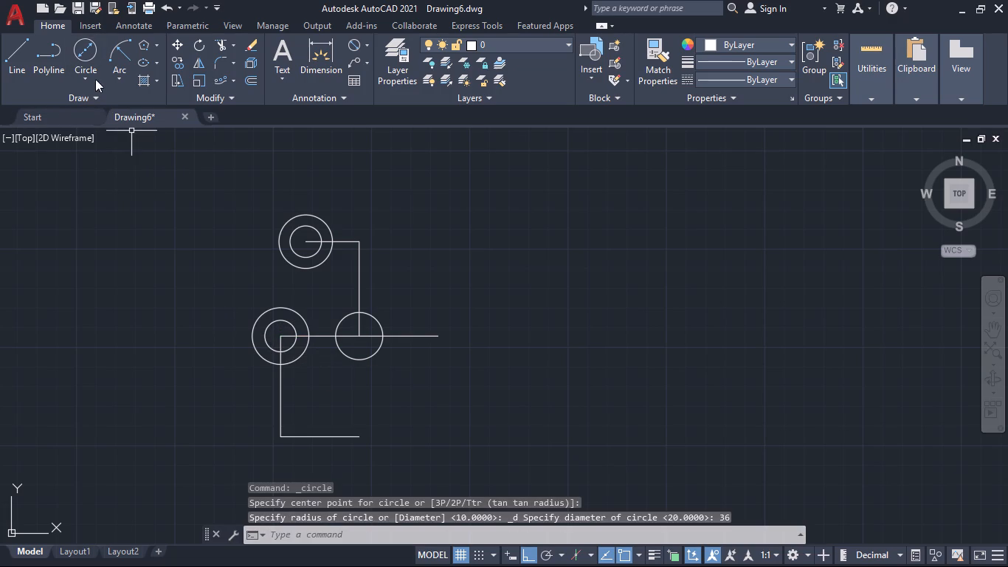
Draw two concentric circles with diameters 36 and 20 centred on the right end of the 100-unit line.
click(84, 51)
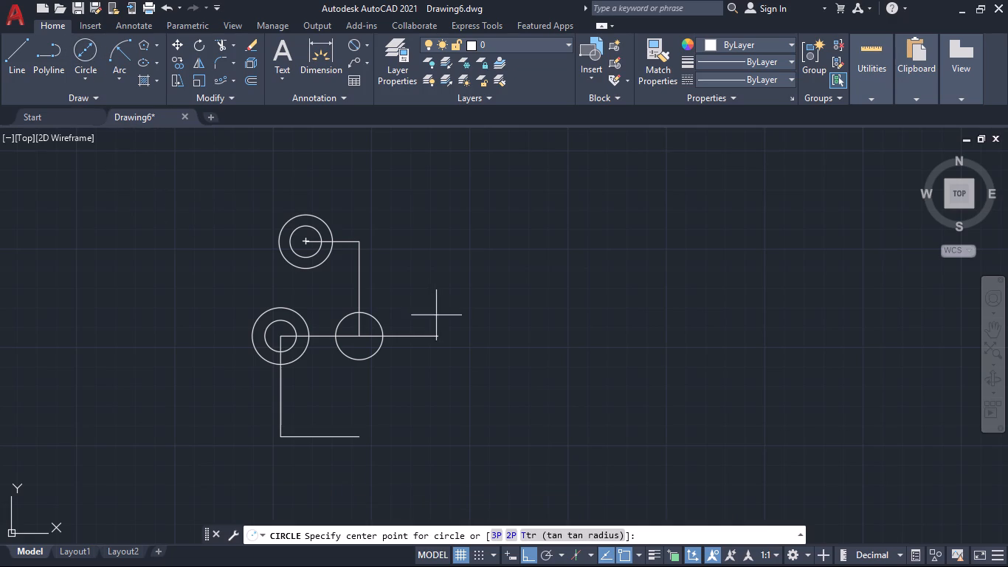
click(438, 334)
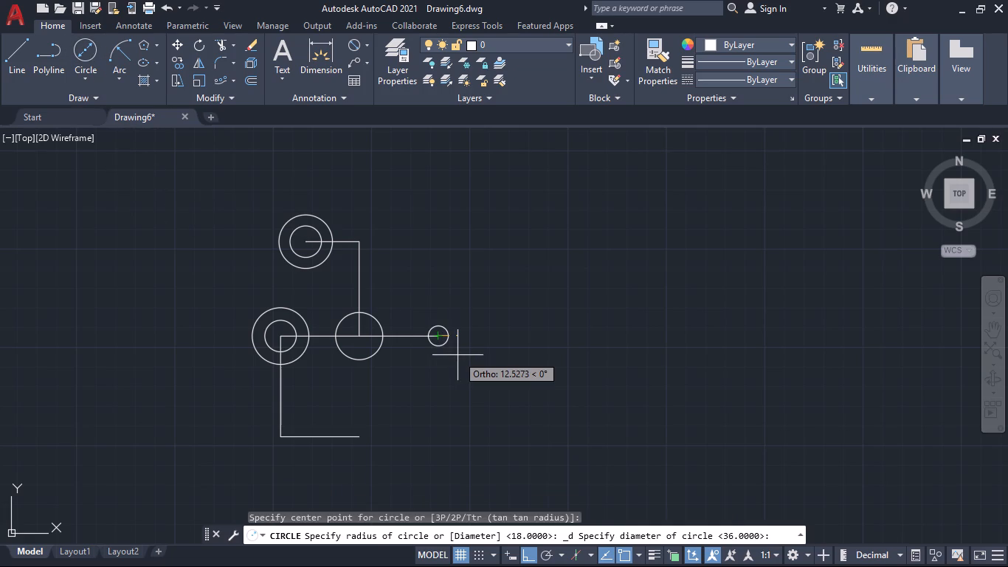
text(36)
key(Return)
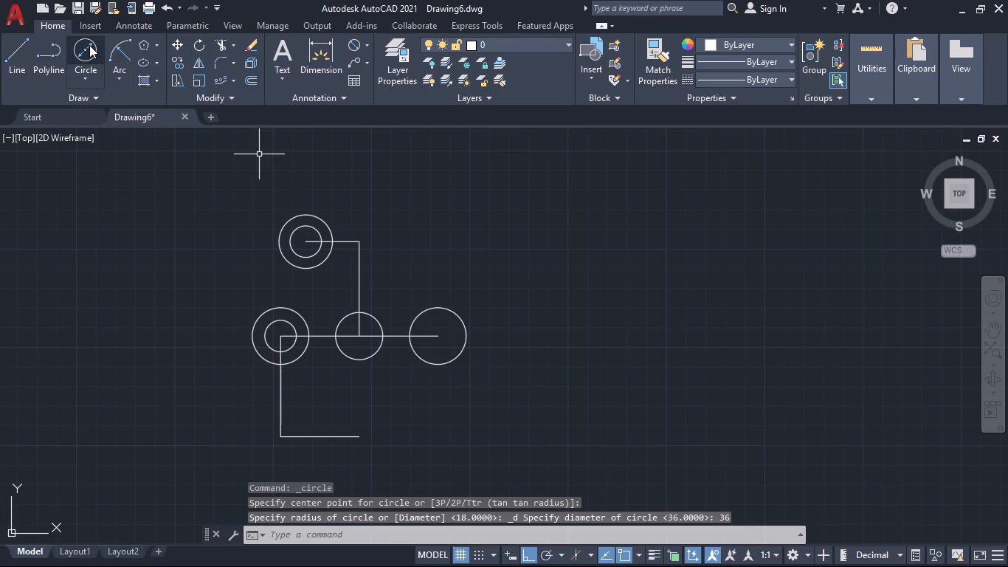
click(89, 45)
click(439, 336)
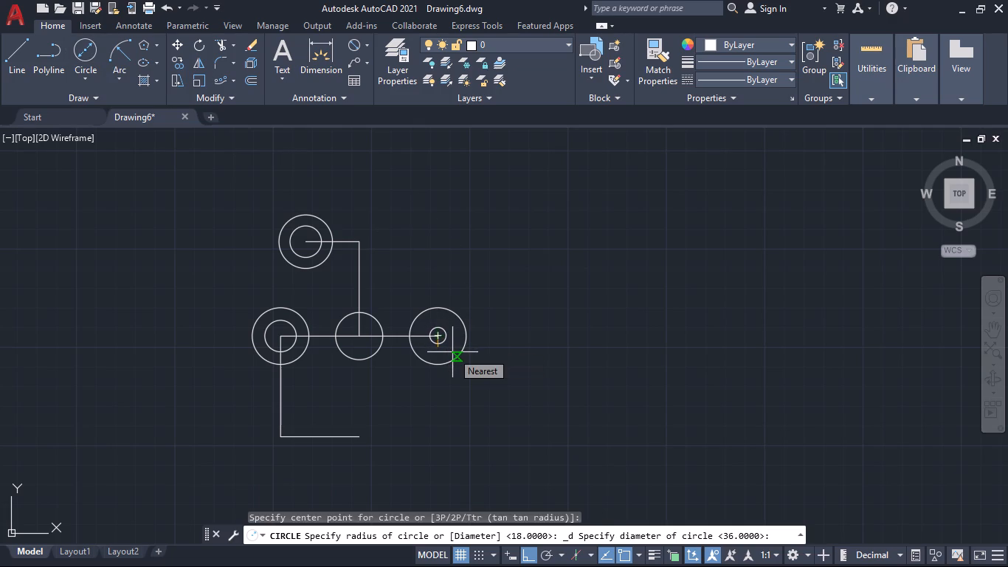
text(20)
key(Return)
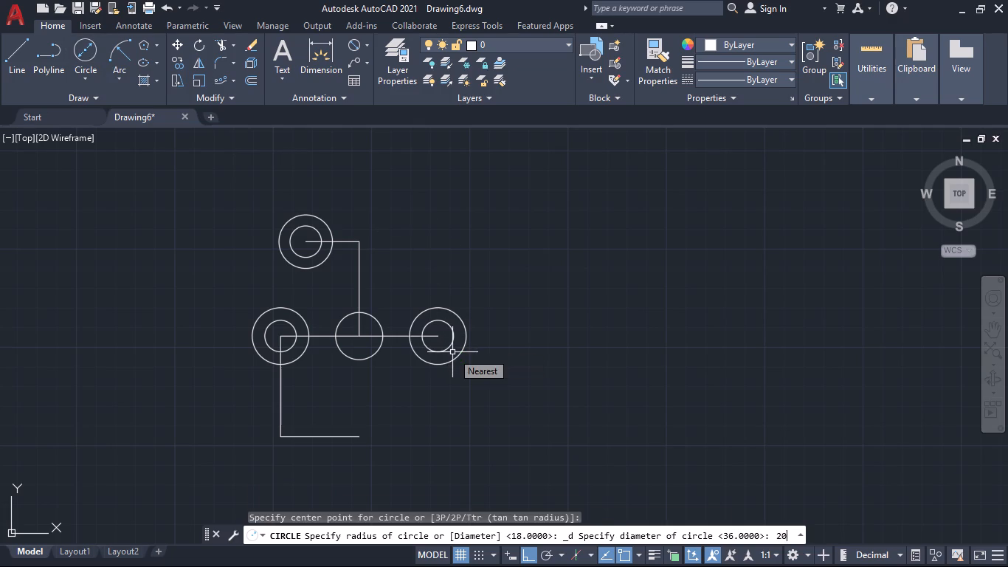
Draw two concentric circles with diameters 34 and 20 centred on the free right end of the lower horizontal line.
click(83, 42)
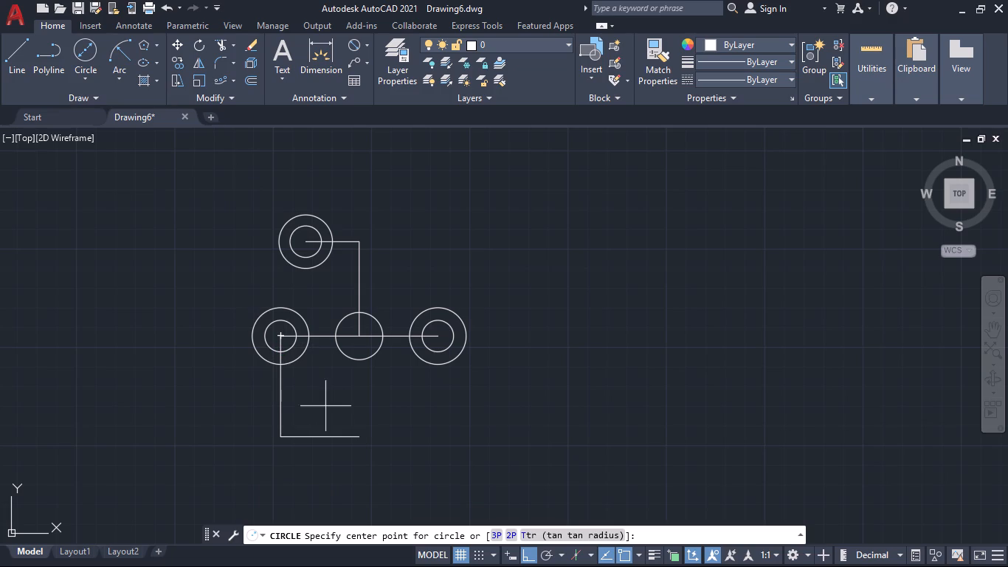
click(358, 436)
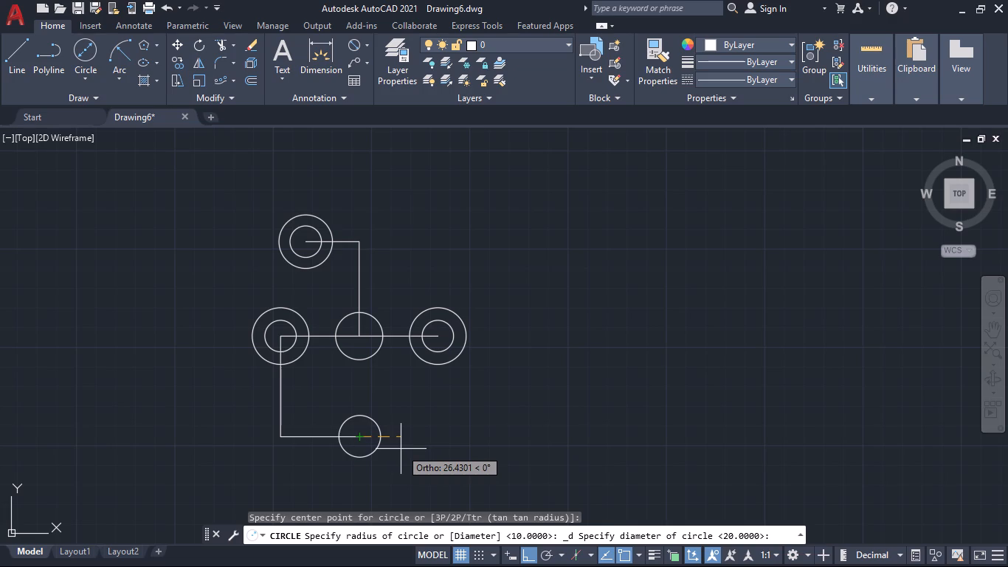
text(34)
key(Return)
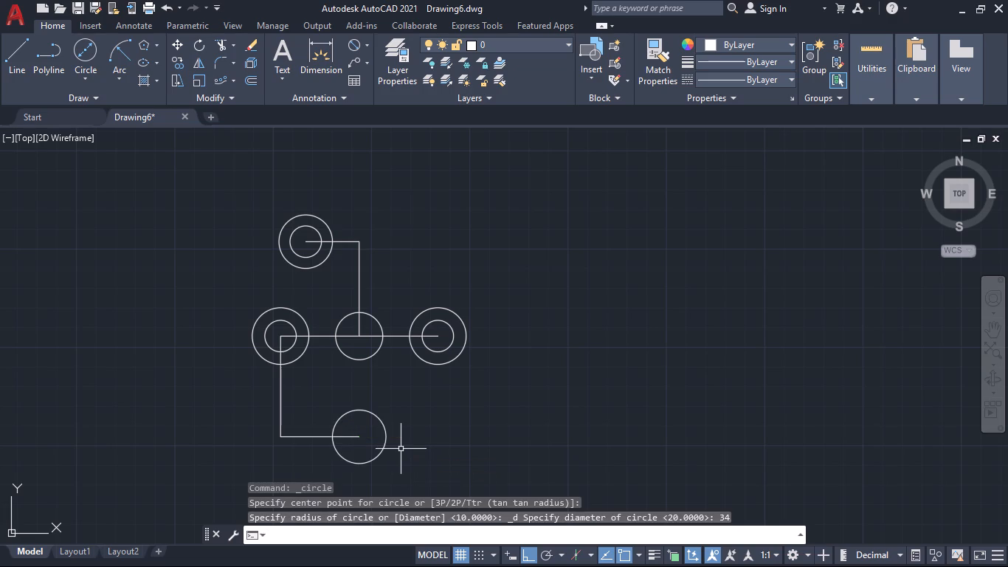
click(89, 52)
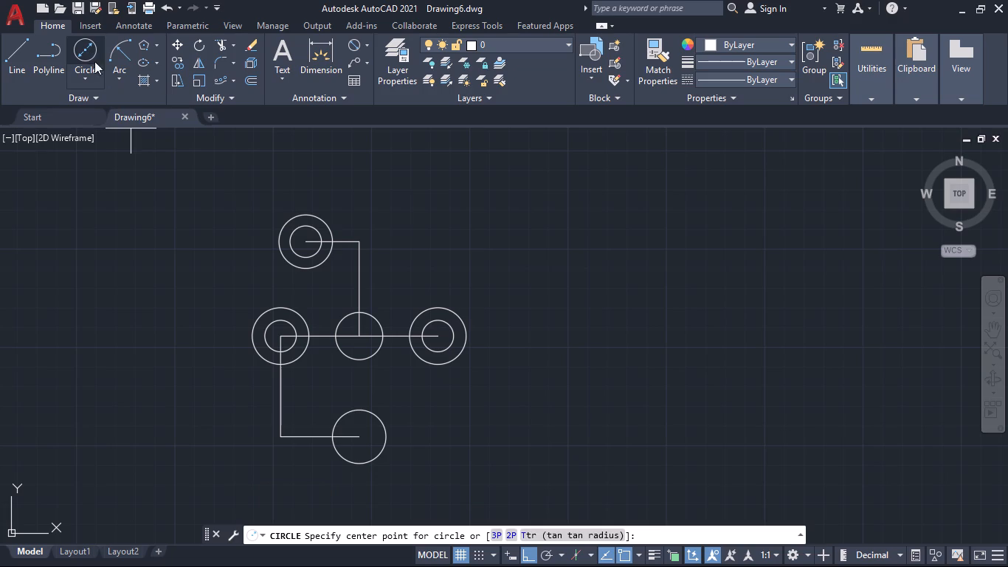
click(359, 439)
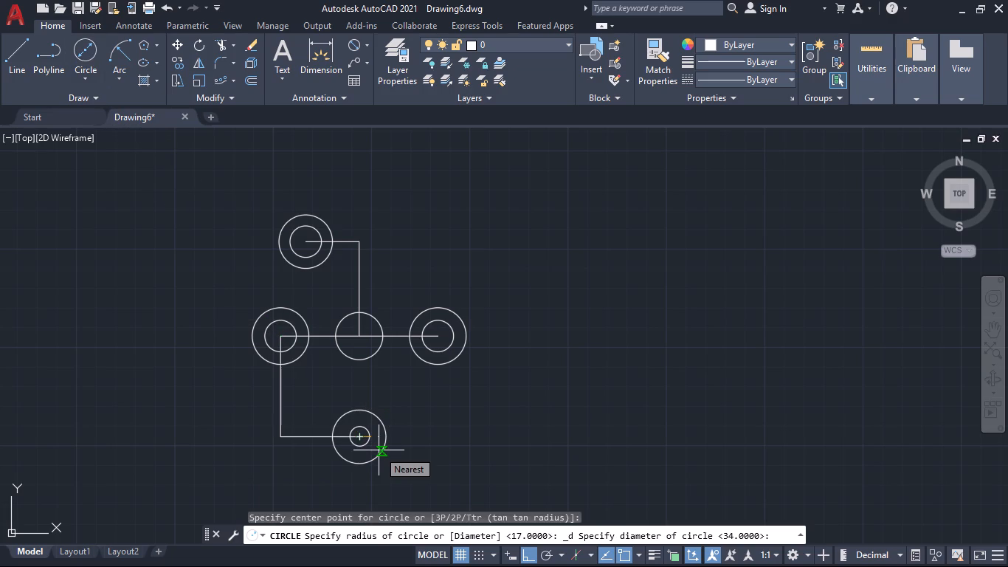
text(20)
key(Return)
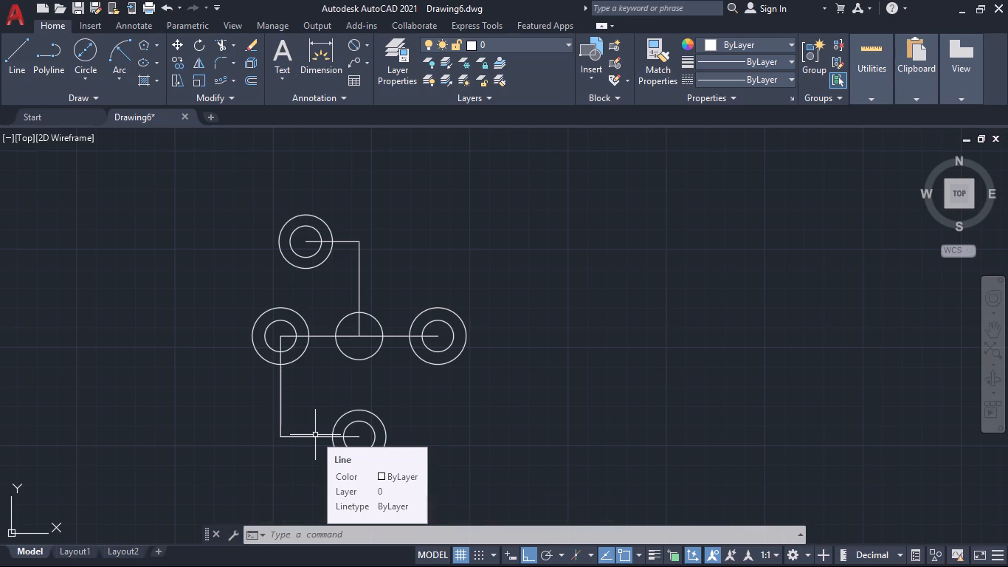
Draw a circle of diameter 50 concentric with the 30-diameter circle at the midpoint of the 100-unit line.
click(83, 43)
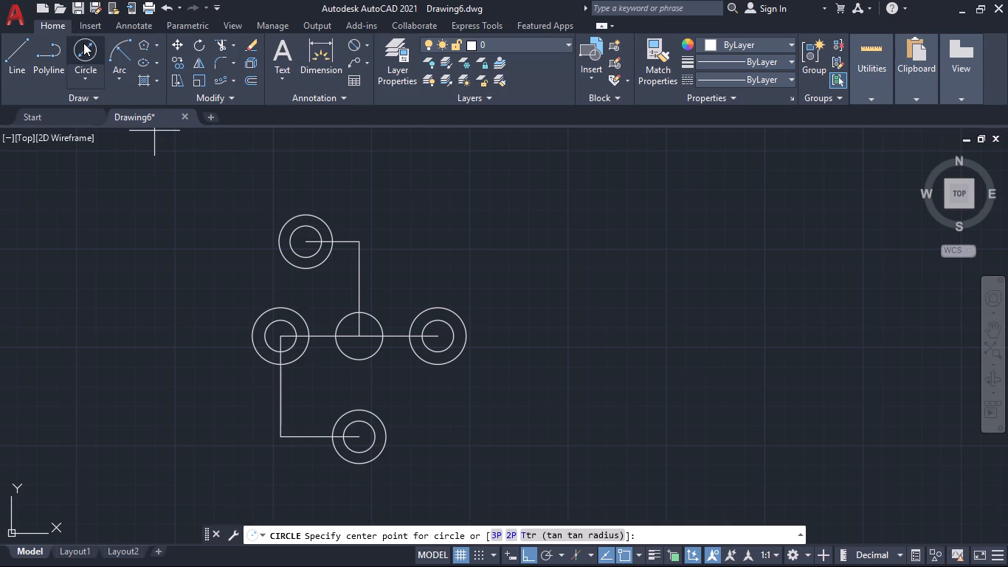
click(364, 332)
text(50)
key(Return)
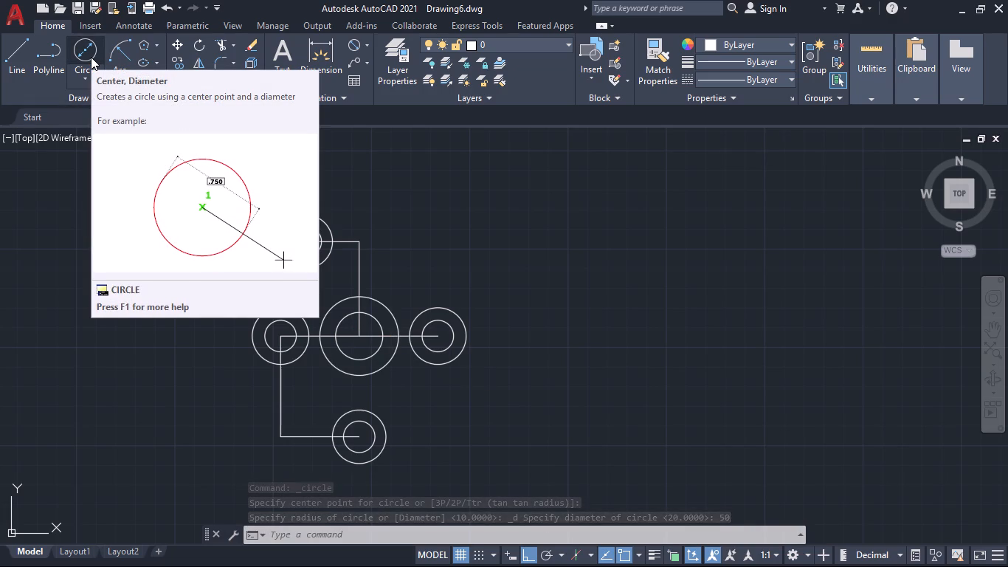
Draw a Tan, Tan, Radius circle of radius 25 touching the undersides of the left 36-diameter circle and the central 50-diameter circle.
click(82, 81)
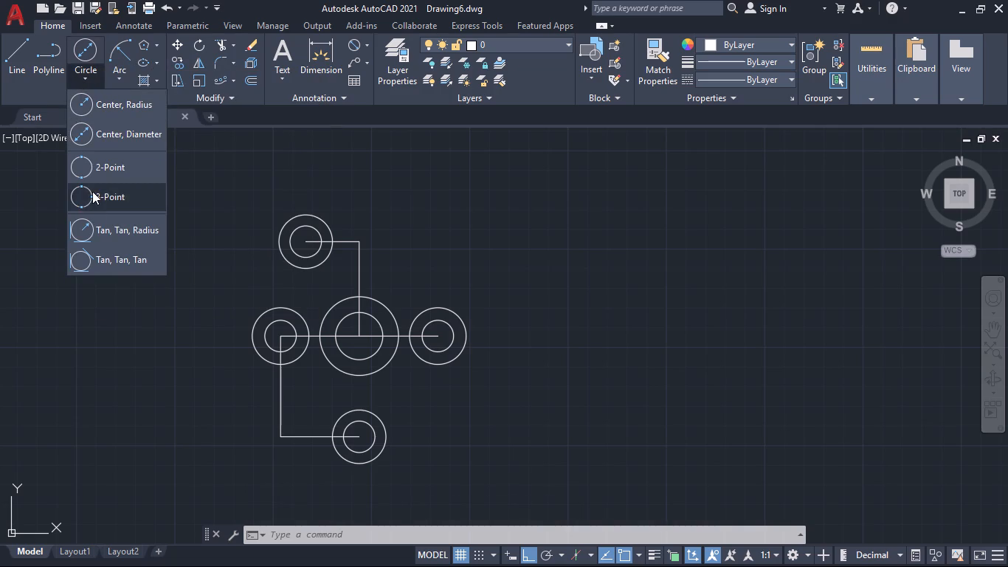
click(95, 229)
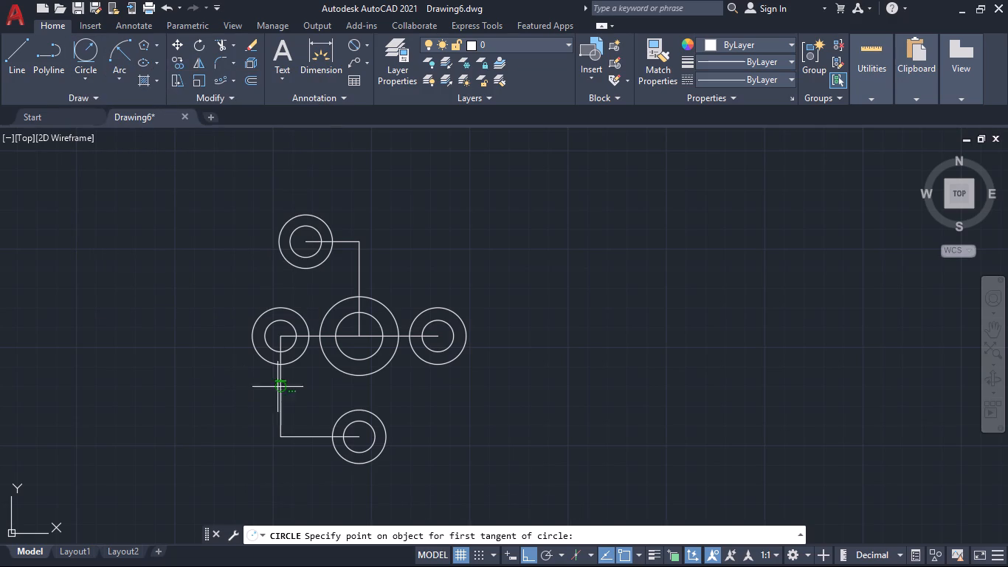
click(296, 363)
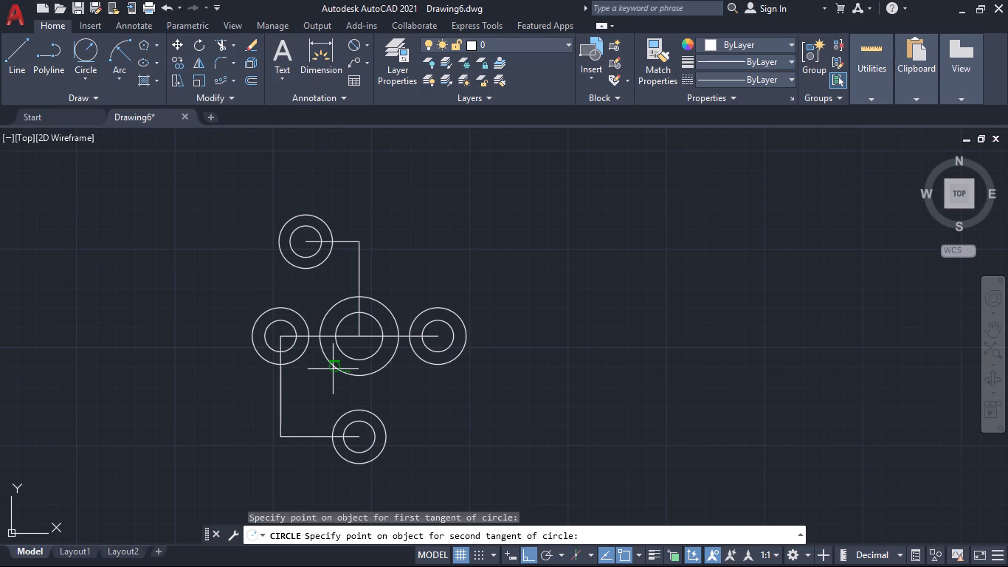
click(333, 369)
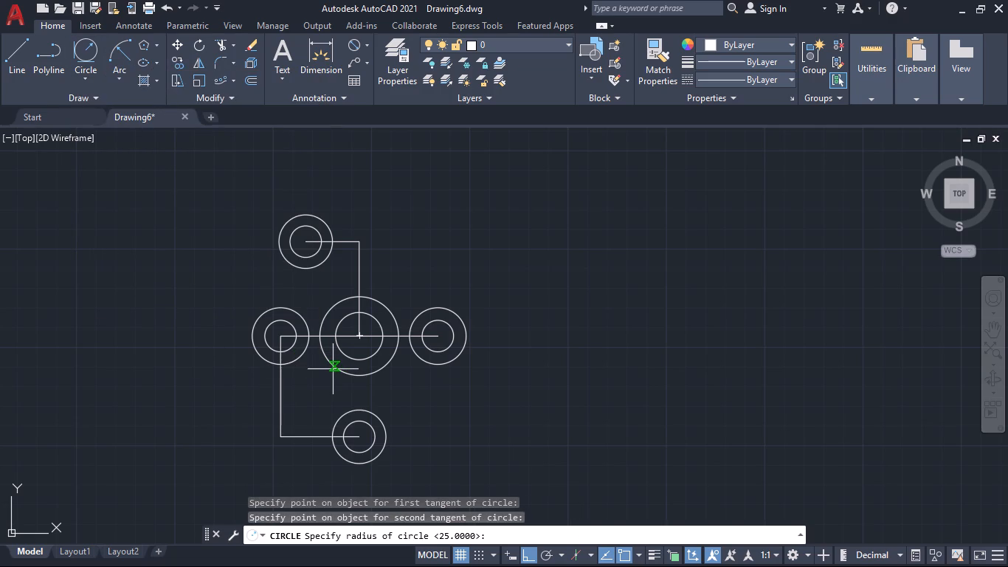
text(25)
key(Return)
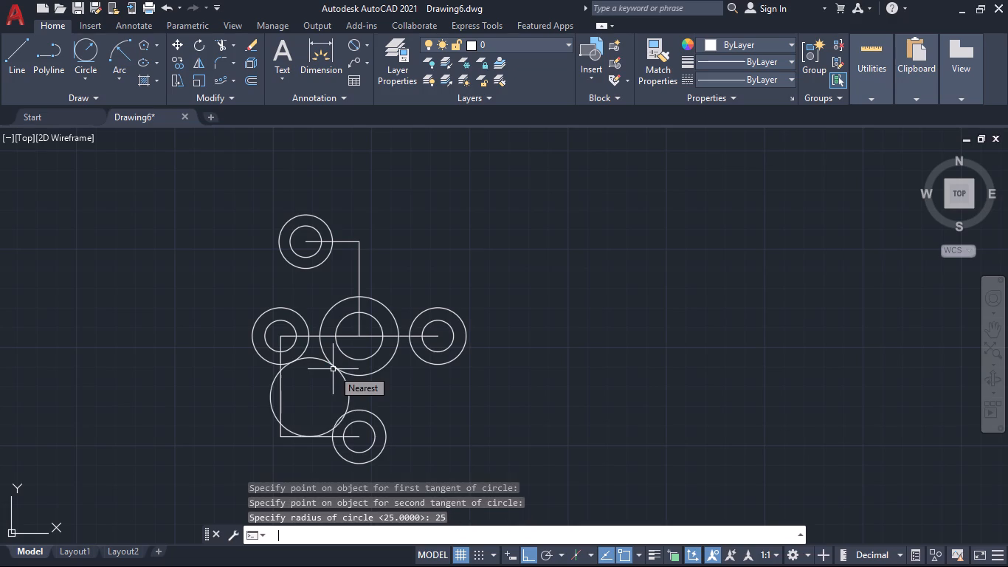
Draw a Tan, Tan, Radius circle of radius 16 touching the undersides of the right 36-diameter circle and the central 50-diameter circle.
click(88, 57)
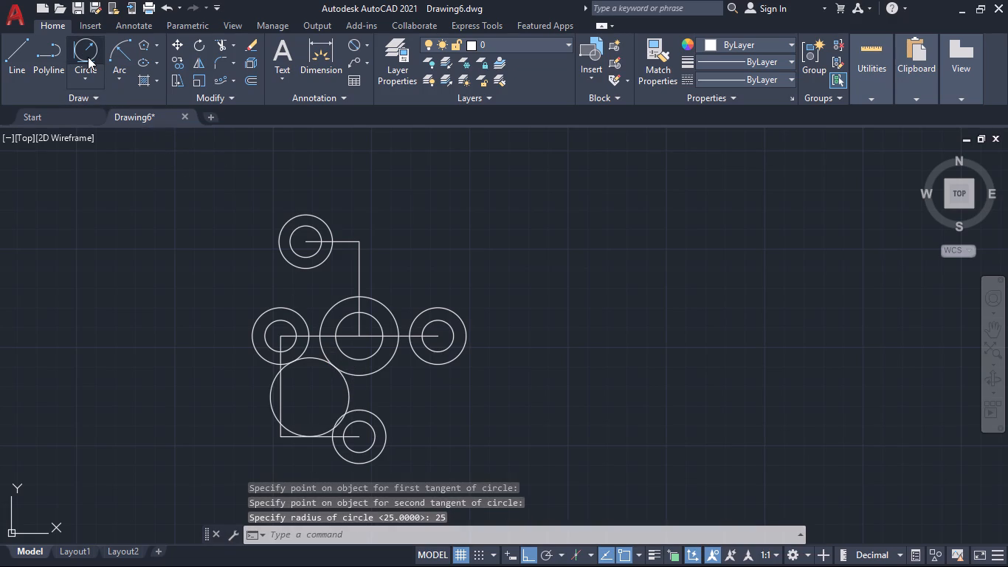
click(419, 360)
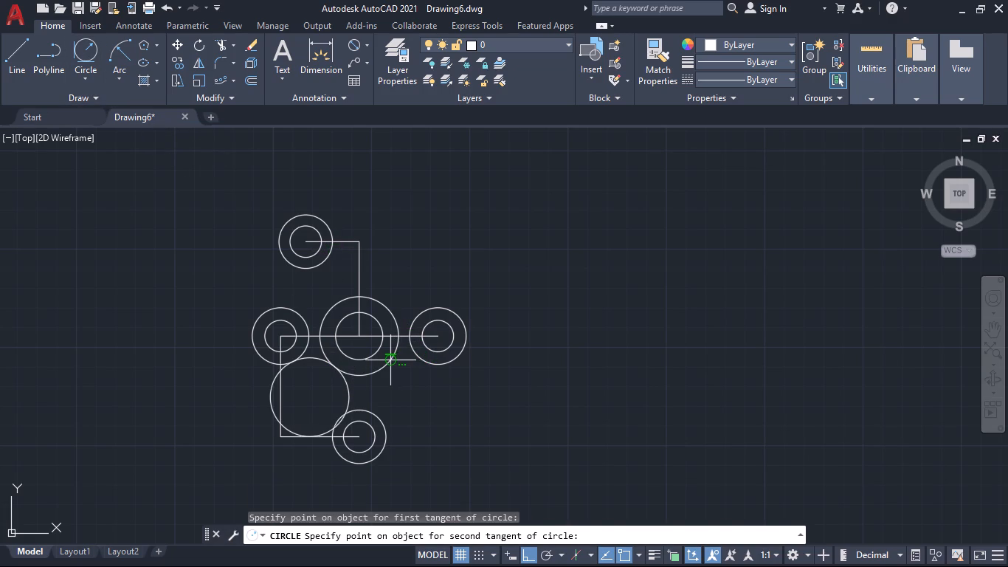
click(390, 360)
text(16)
key(Return)
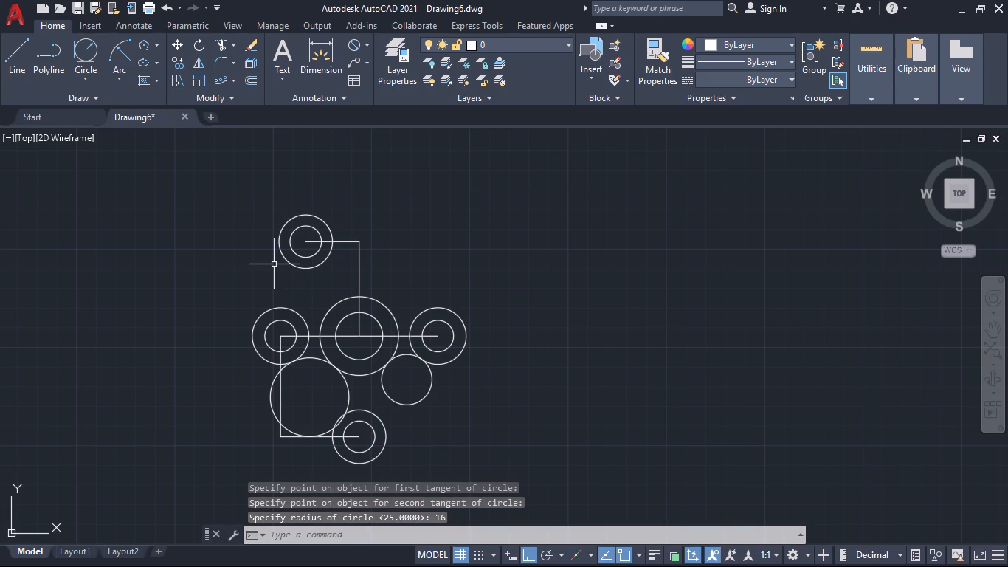
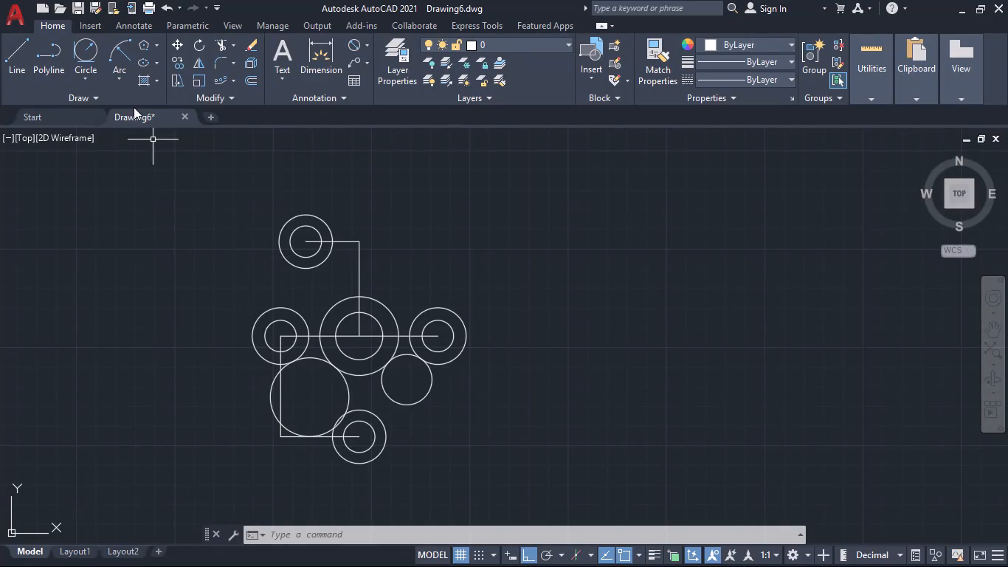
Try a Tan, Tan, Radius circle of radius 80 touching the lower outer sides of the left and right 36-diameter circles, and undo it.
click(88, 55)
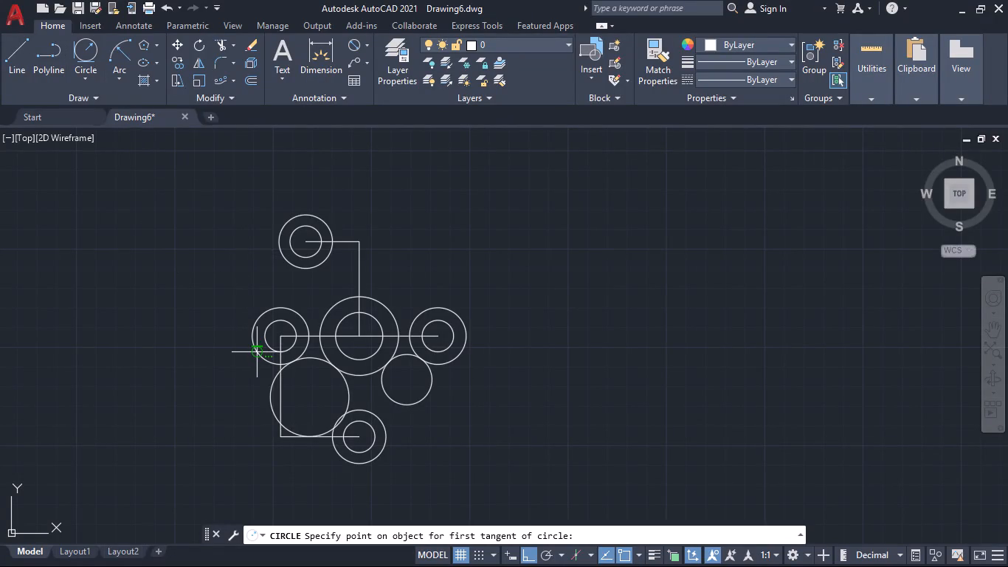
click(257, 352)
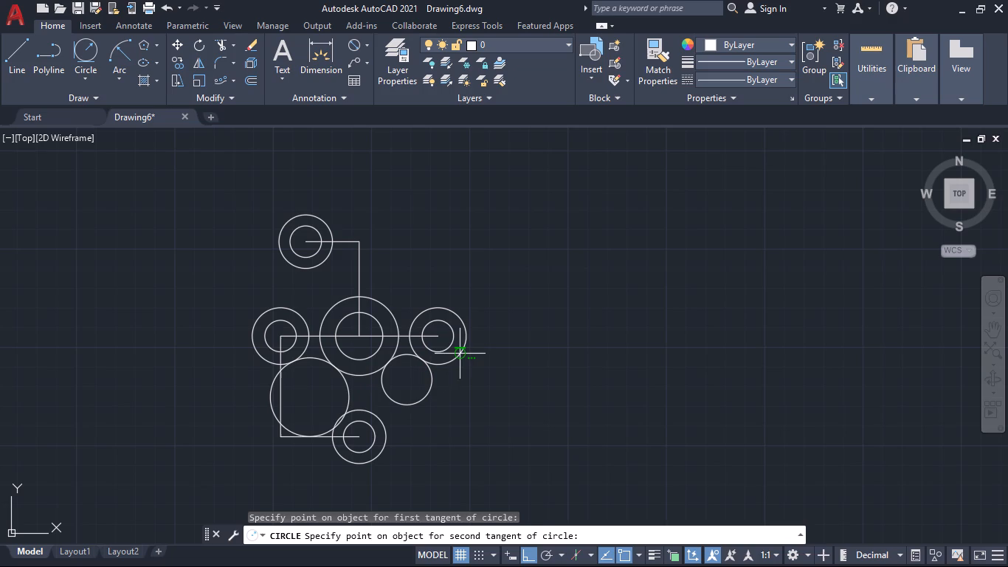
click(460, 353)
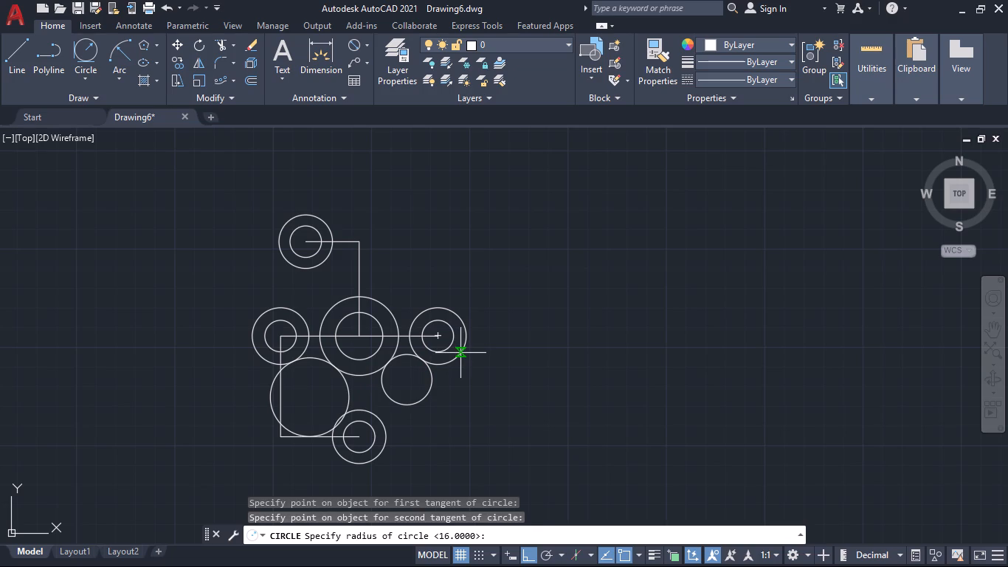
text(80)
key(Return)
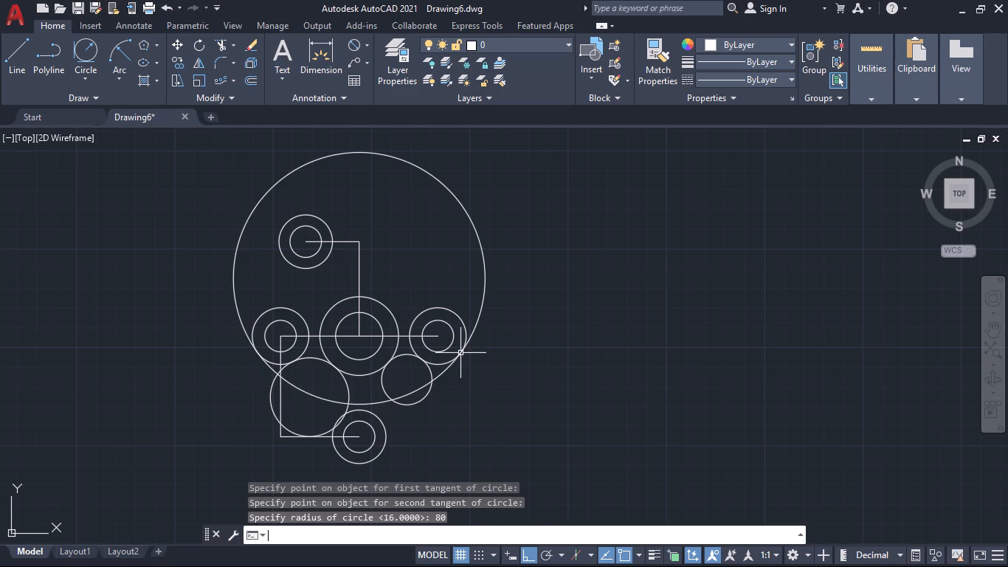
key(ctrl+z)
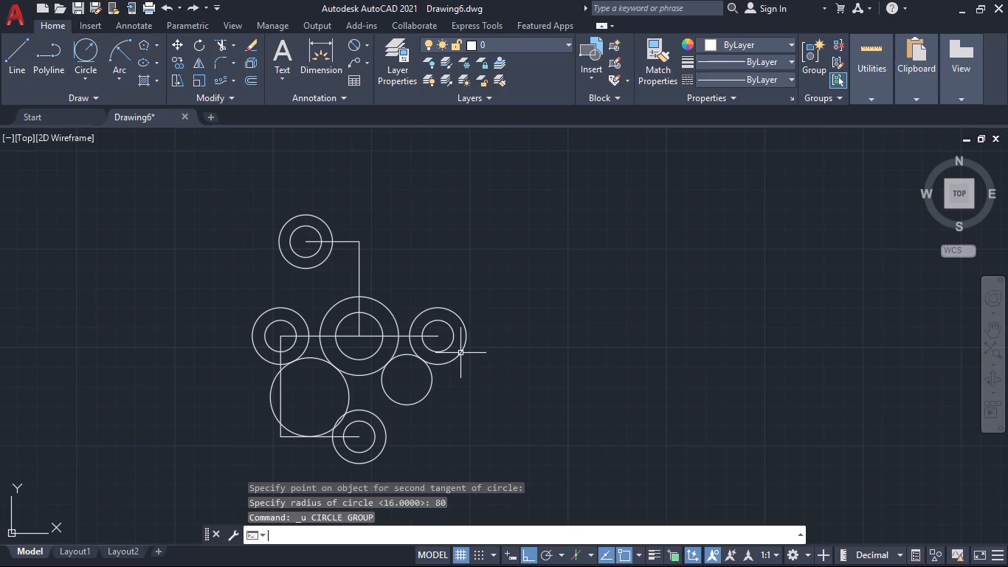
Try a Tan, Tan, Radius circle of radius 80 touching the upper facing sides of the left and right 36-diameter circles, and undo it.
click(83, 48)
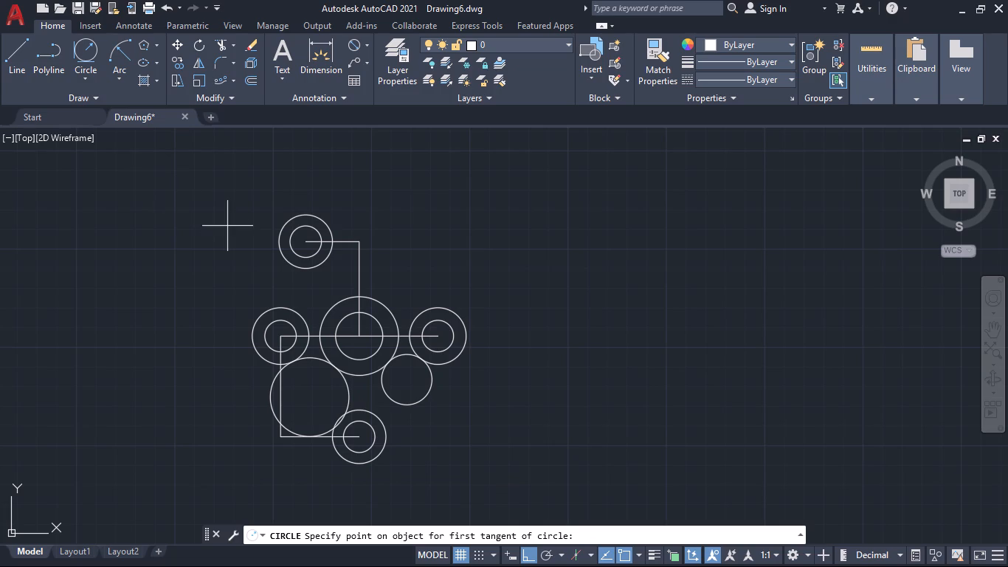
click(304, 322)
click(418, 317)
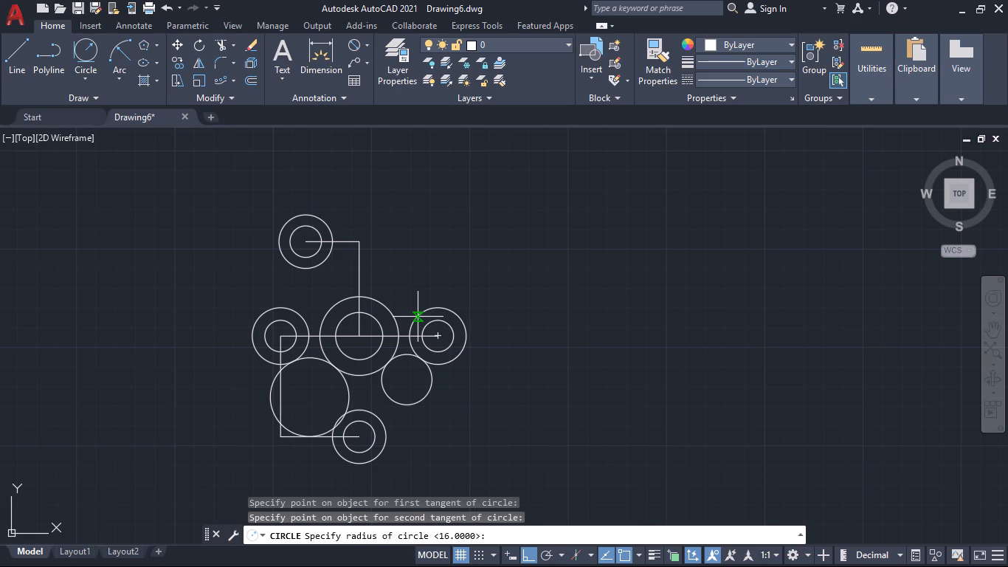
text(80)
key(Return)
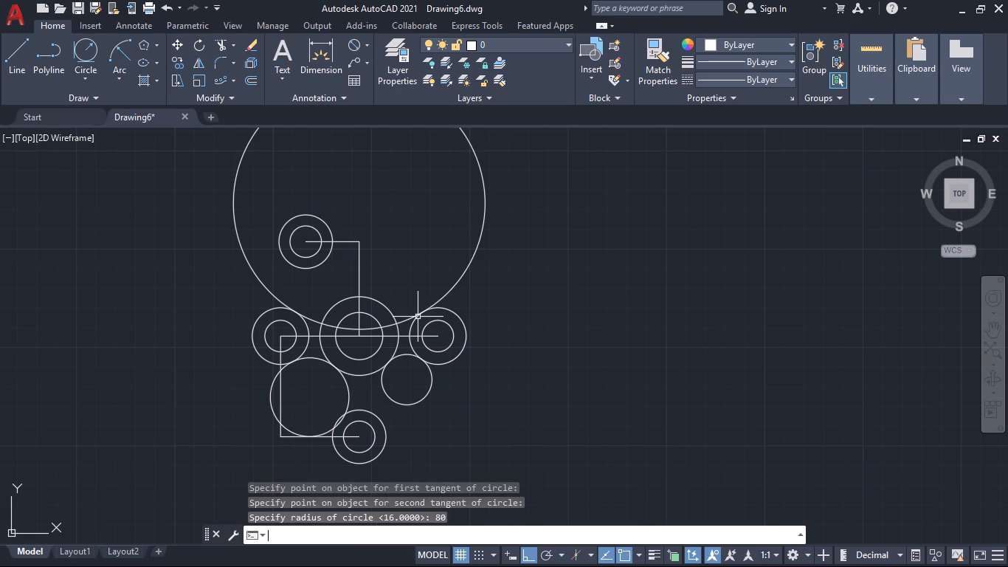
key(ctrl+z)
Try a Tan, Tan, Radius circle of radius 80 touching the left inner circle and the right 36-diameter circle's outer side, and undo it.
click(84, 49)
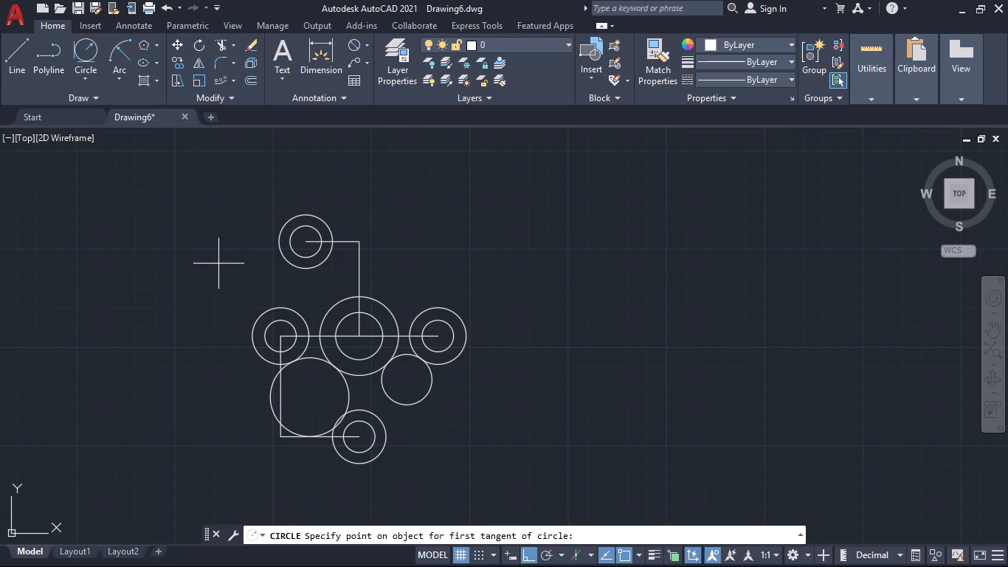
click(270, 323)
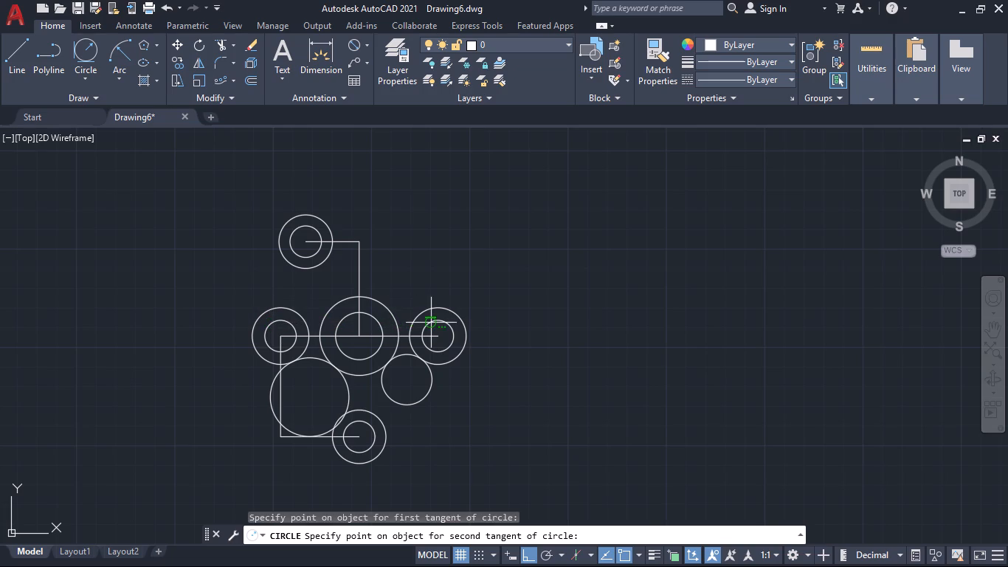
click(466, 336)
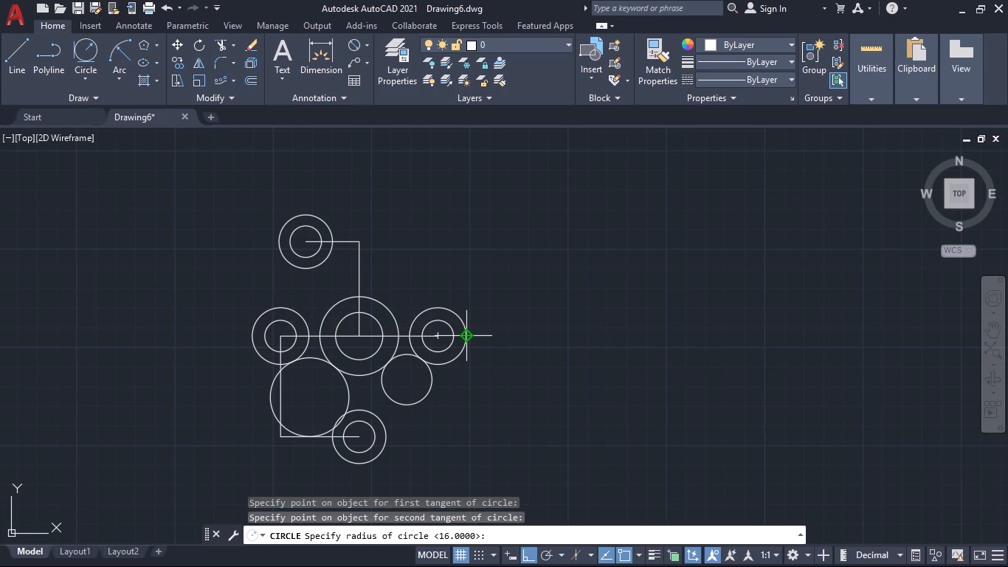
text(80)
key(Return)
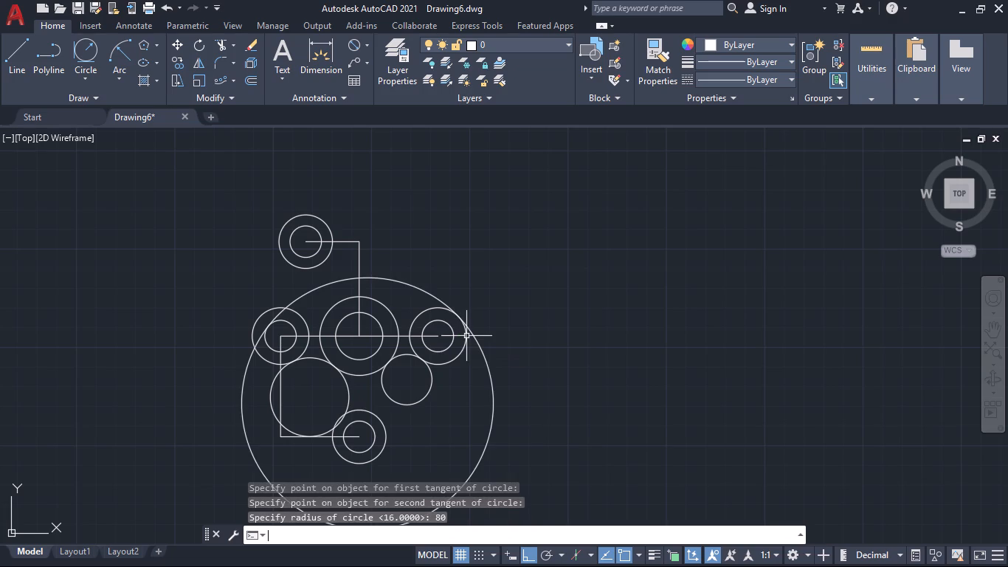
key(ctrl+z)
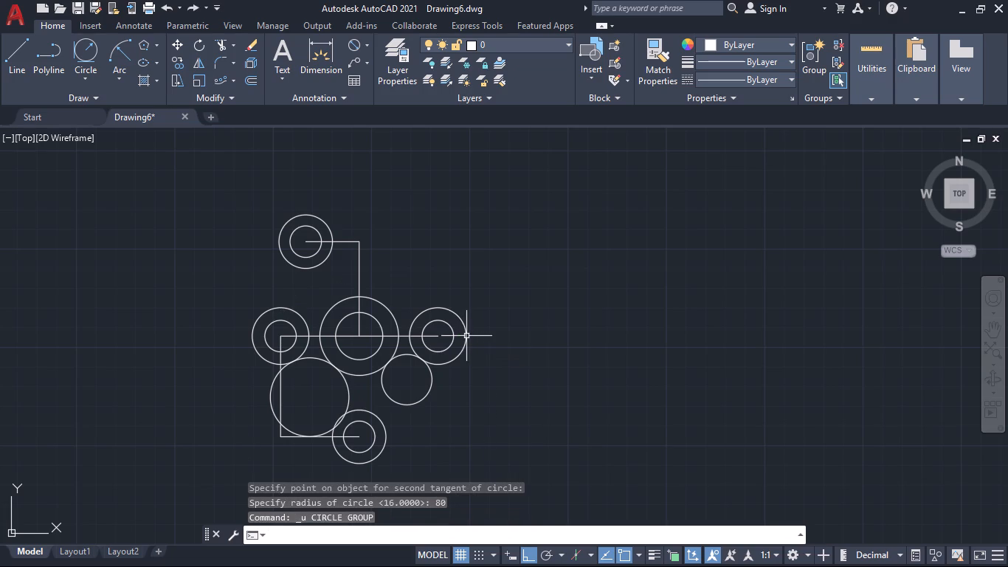
Draw a Tan, Tan, Radius circle of radius 80 touching the upper outer sides of the left and right 36-diameter circles.
click(84, 41)
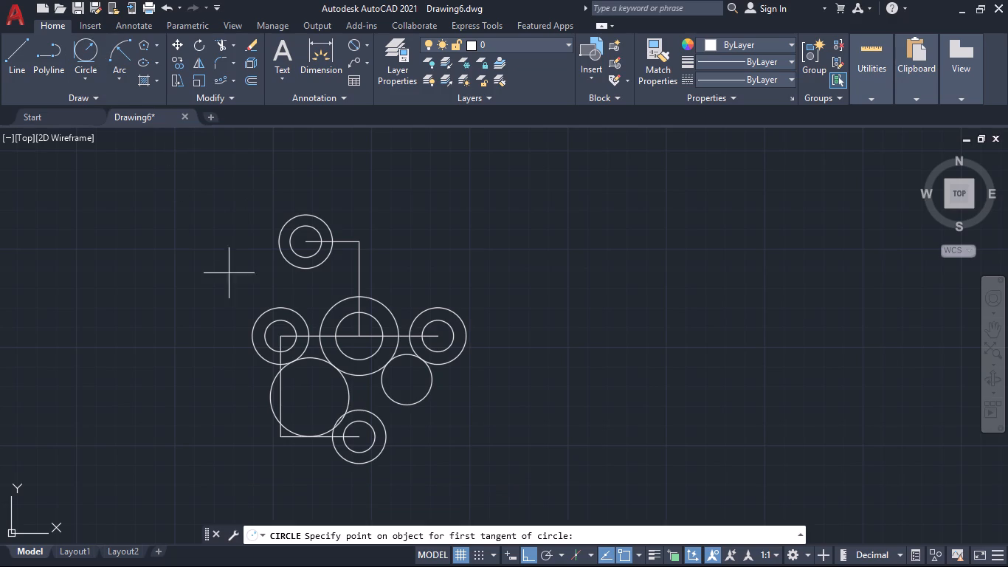
click(252, 332)
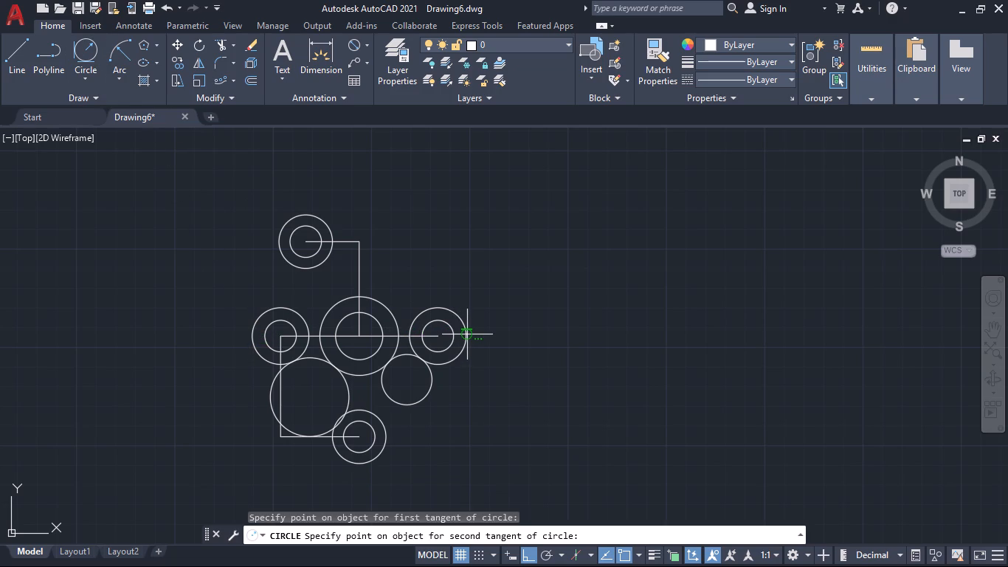
click(466, 333)
text(80)
key(Return)
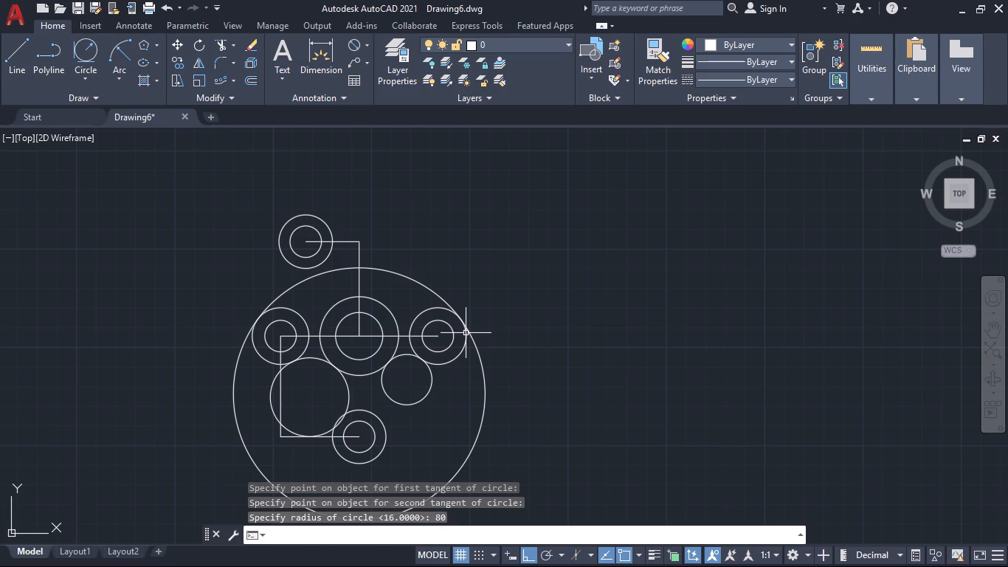
Offset the vertical line rising from the central circles' centre by 4 to both sides.
key(o)
key(Return)
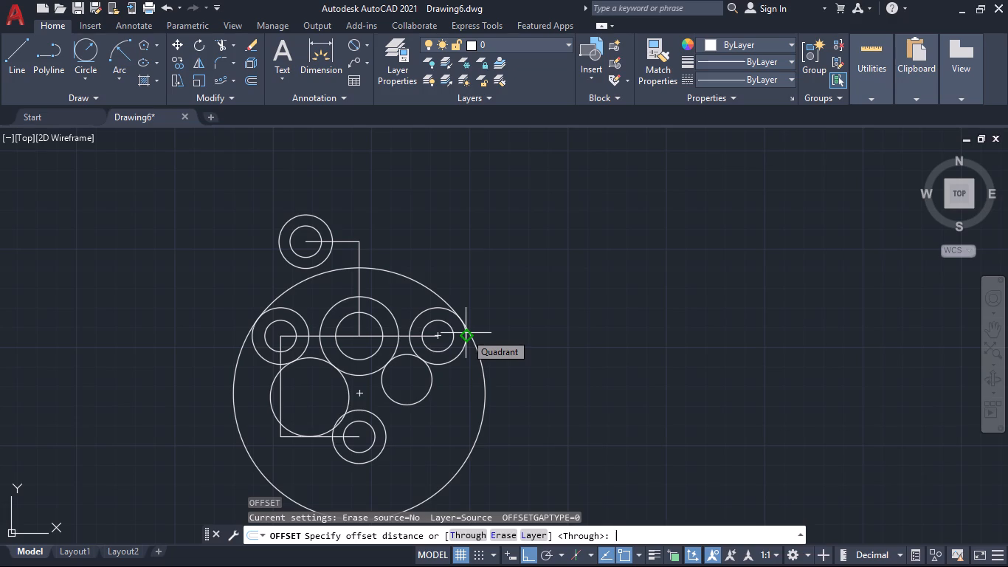
key(4)
key(Return)
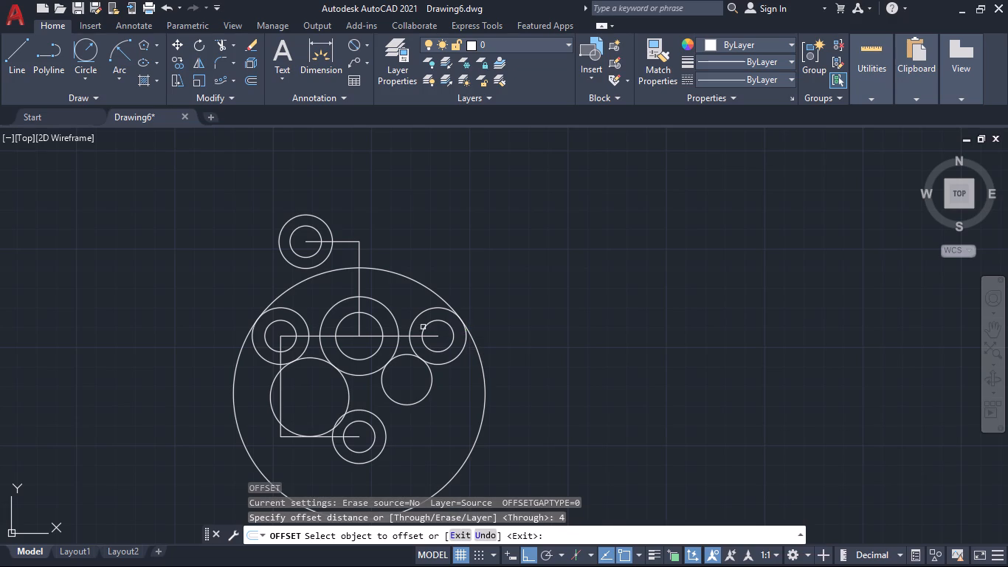
click(359, 306)
click(341, 306)
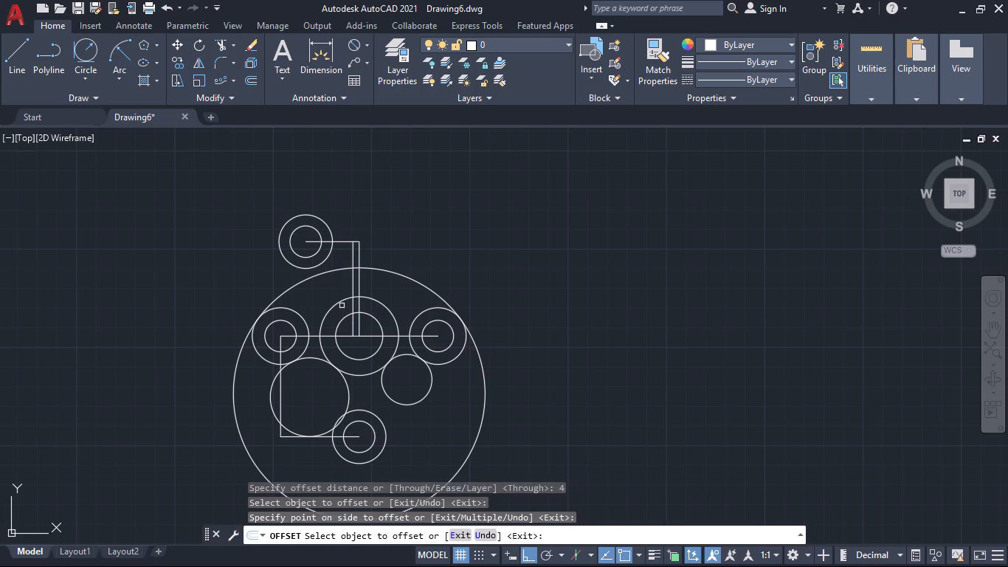
click(359, 306)
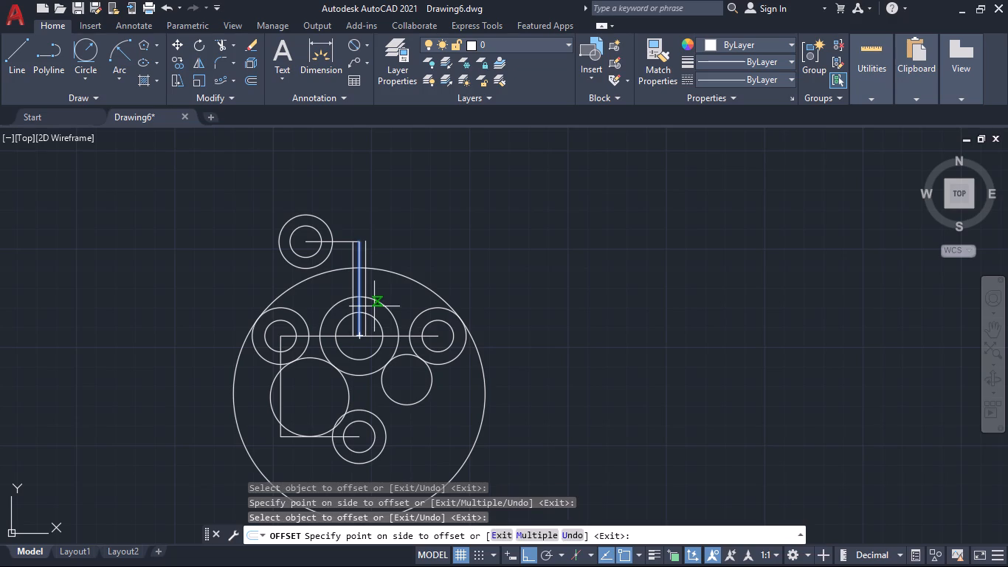
click(376, 307)
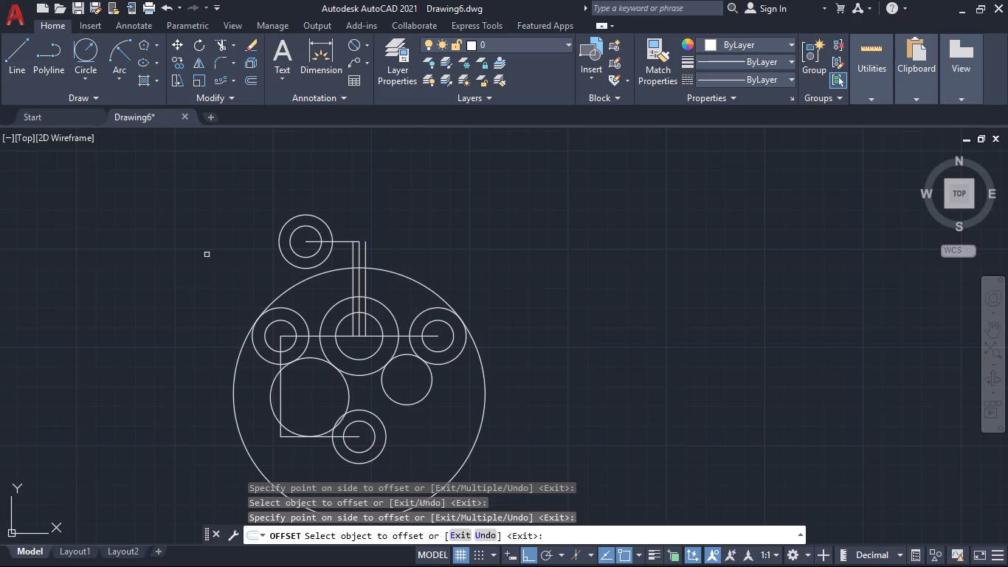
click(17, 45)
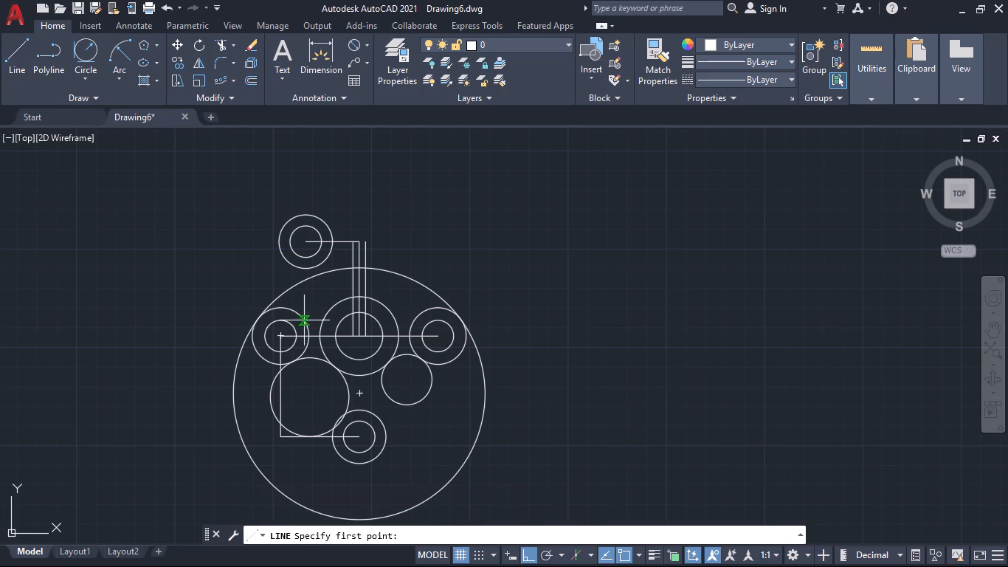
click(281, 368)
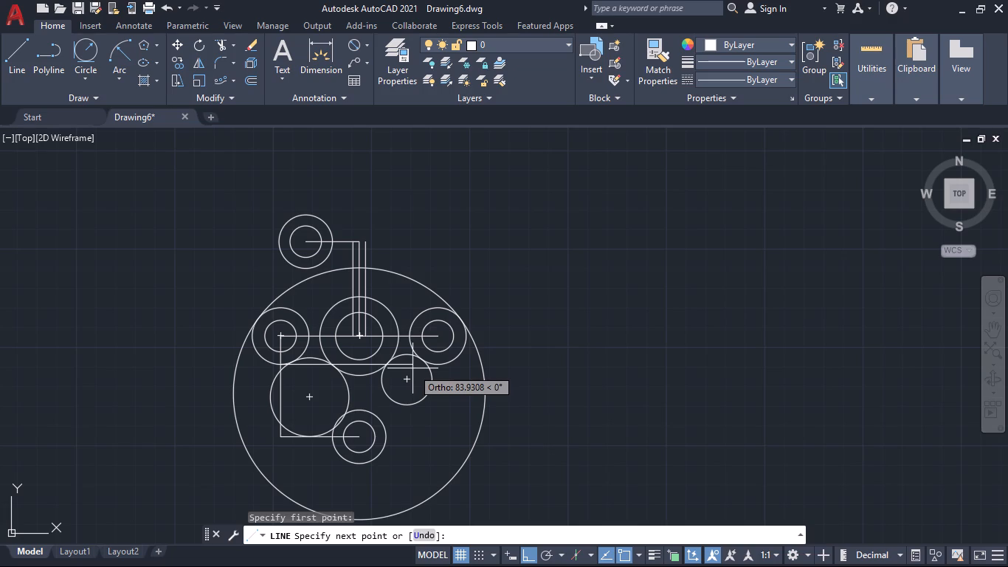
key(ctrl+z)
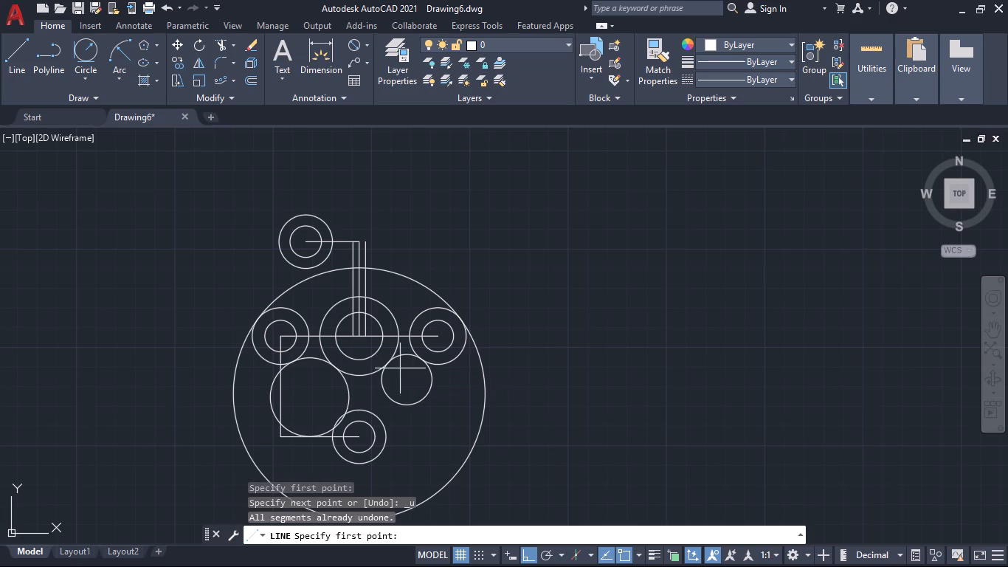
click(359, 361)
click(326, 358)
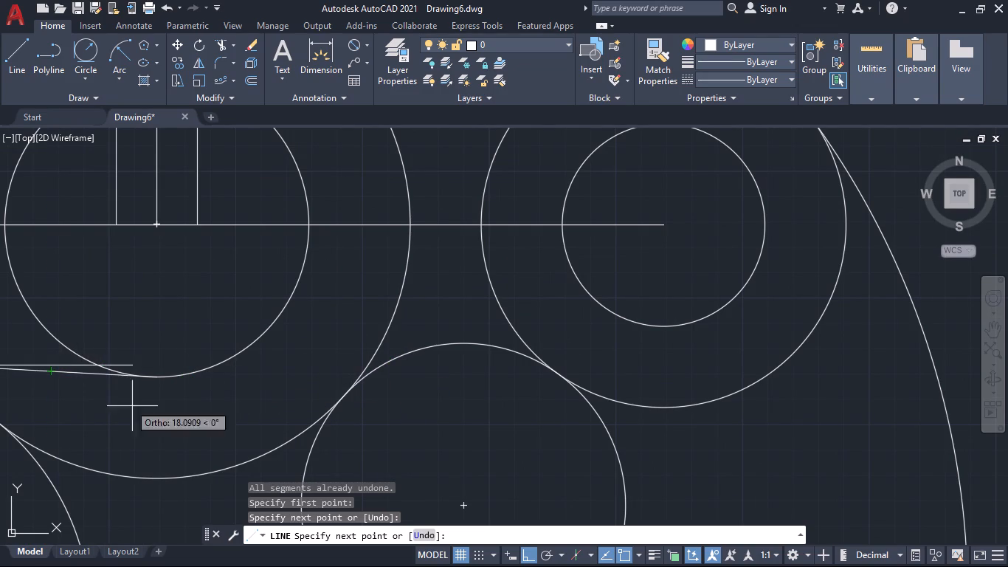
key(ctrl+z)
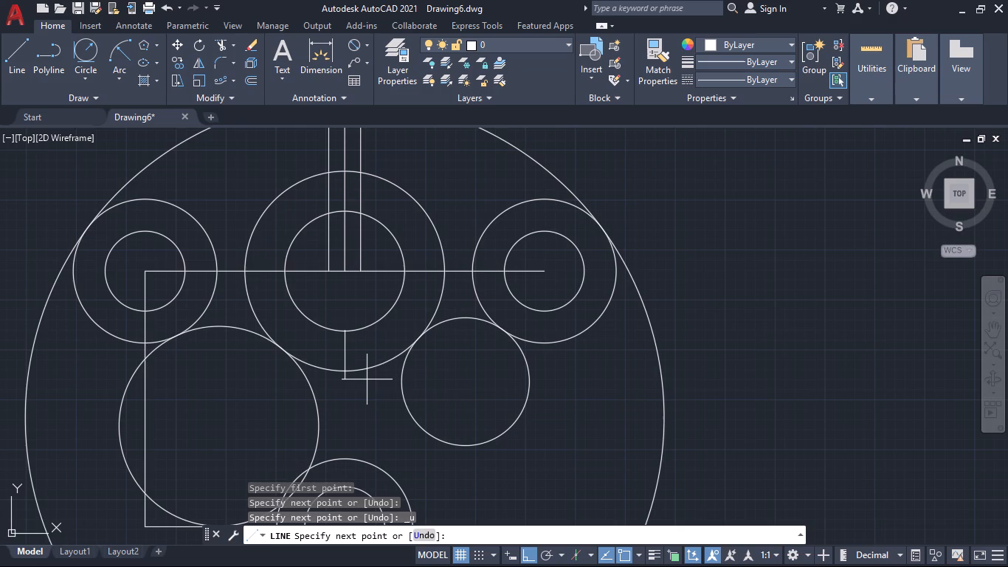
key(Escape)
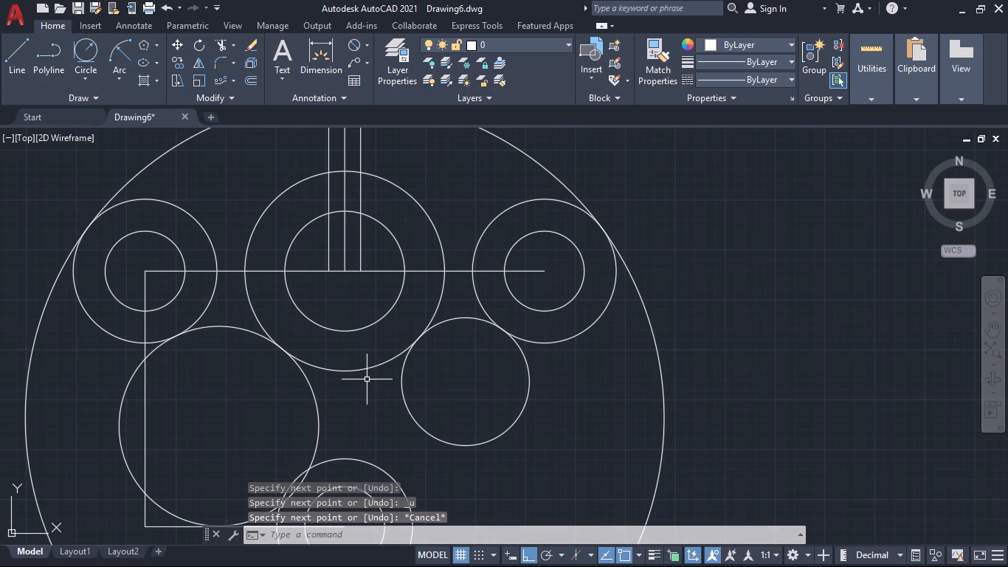
Draw a horizontal construction line (XLINE) through the bottom quadrant of the central 30-diameter circle.
text(xl)
key(Return)
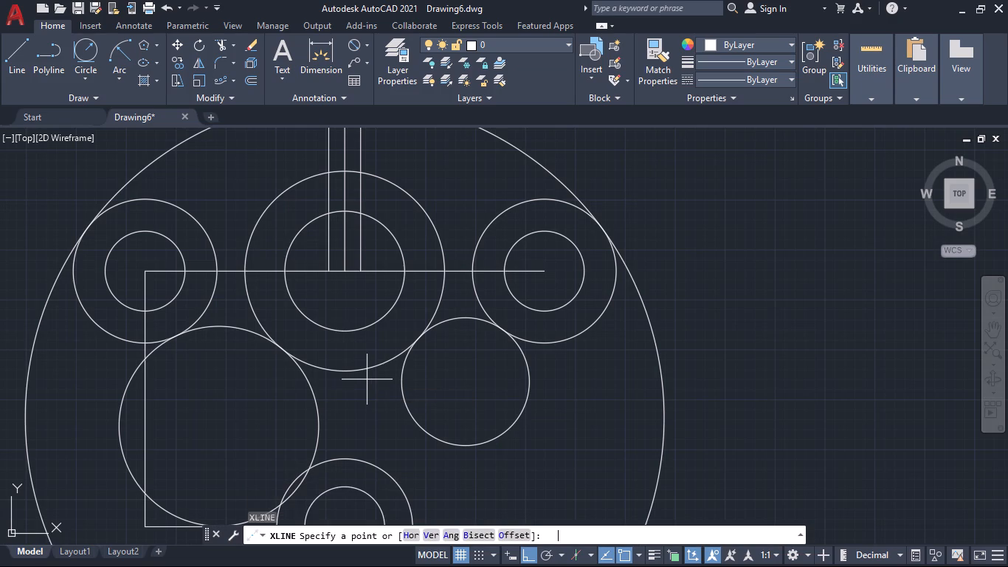
click(410, 537)
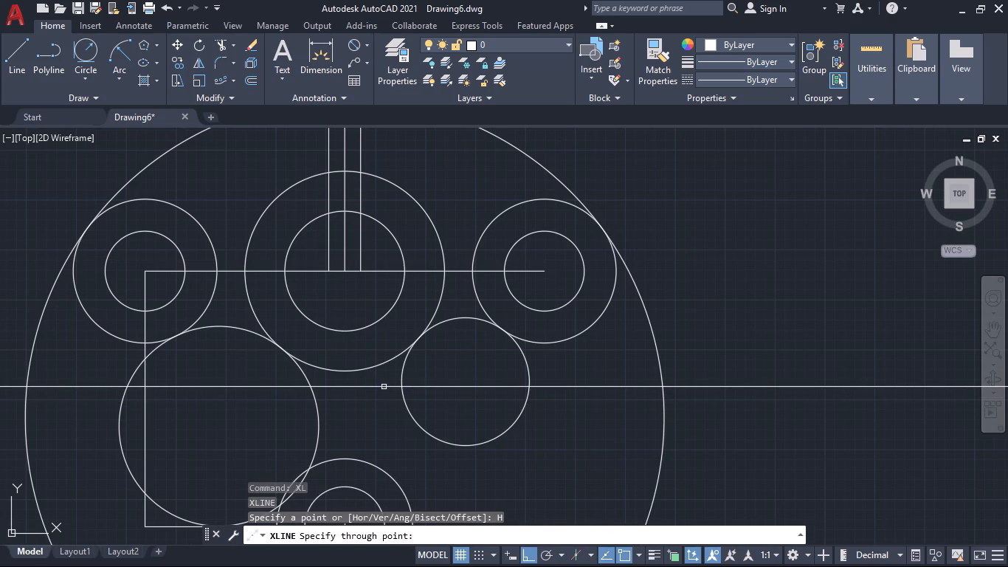
click(344, 334)
key(Escape)
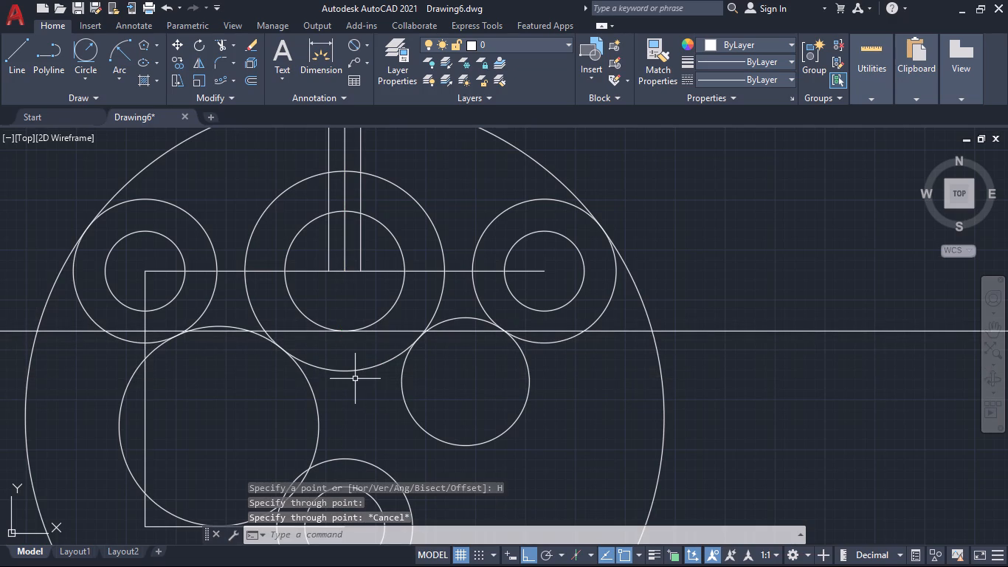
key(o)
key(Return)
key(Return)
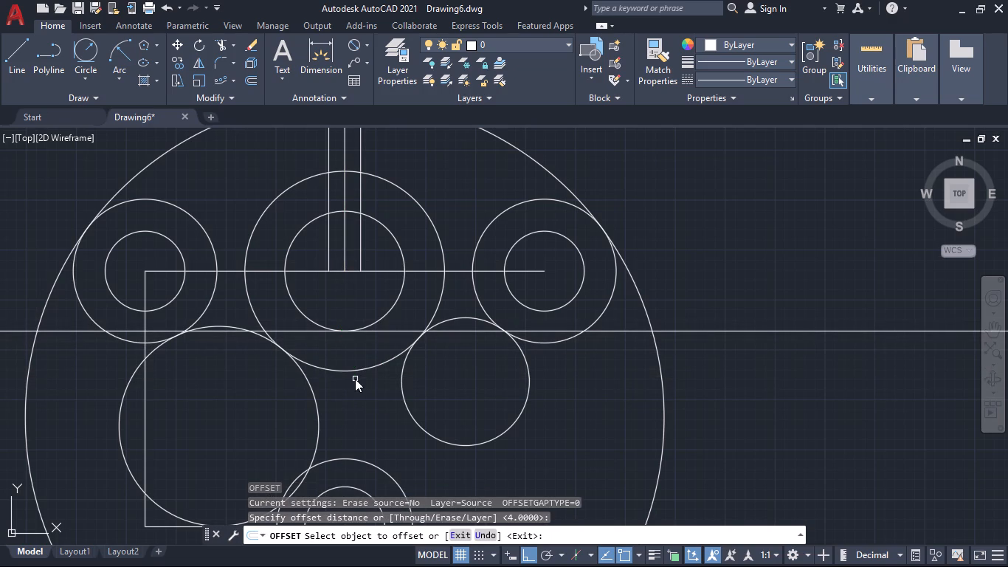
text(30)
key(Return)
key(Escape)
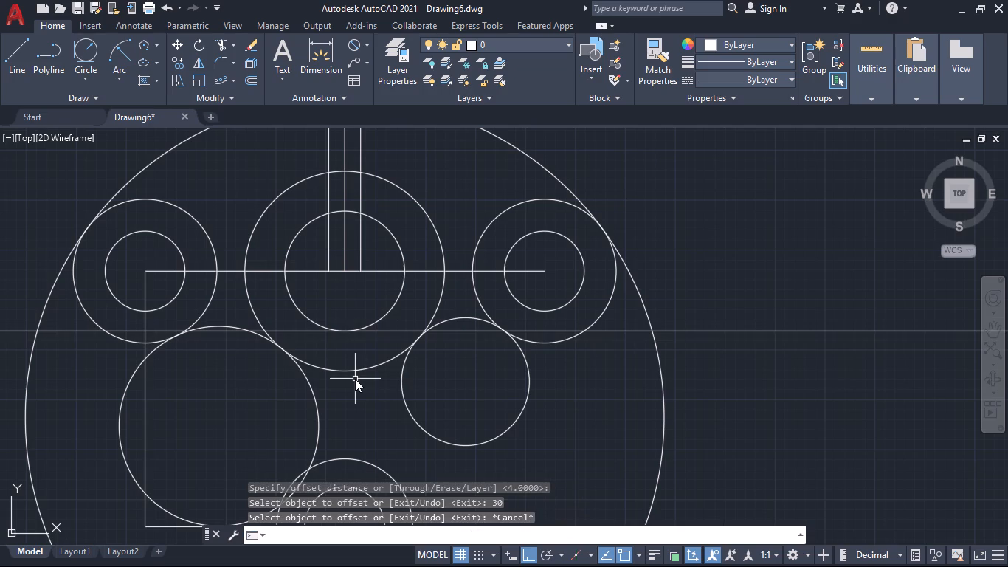
Offset the horizontal construction line through the central 30-diameter circle's bottom quadrant upward by 38.
key(o)
key(Return)
text(30)
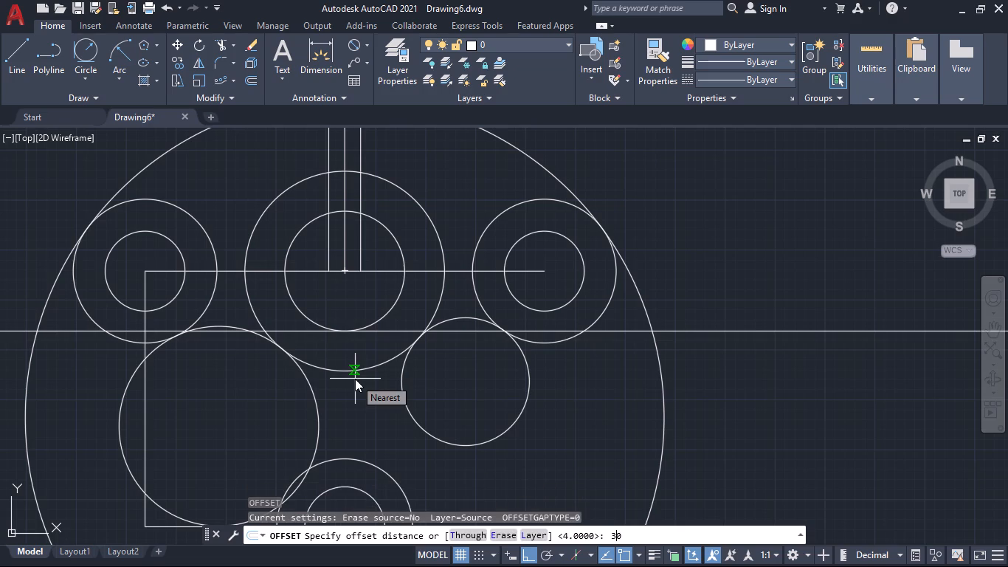
key(BackSpace)
key(8)
key(Return)
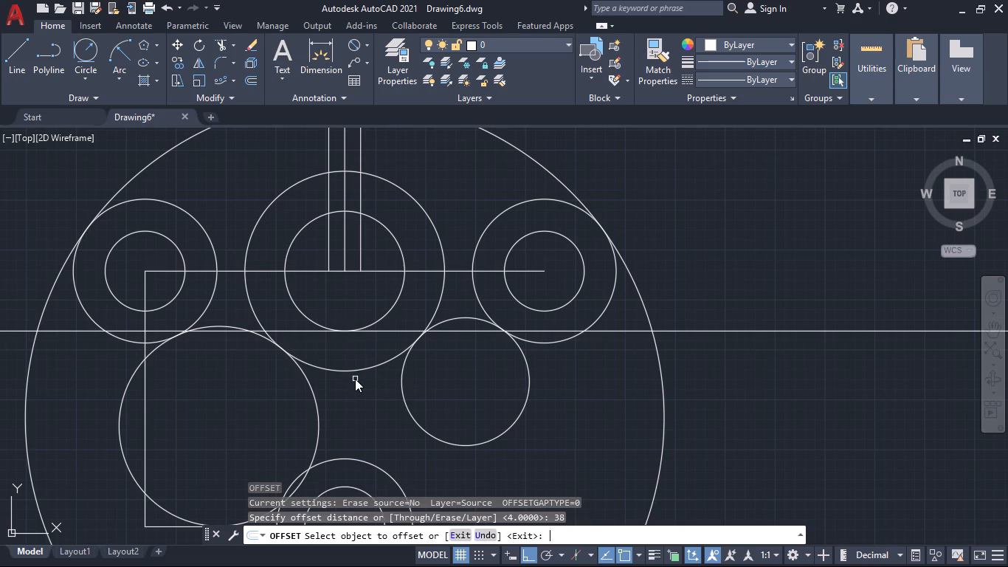
click(386, 331)
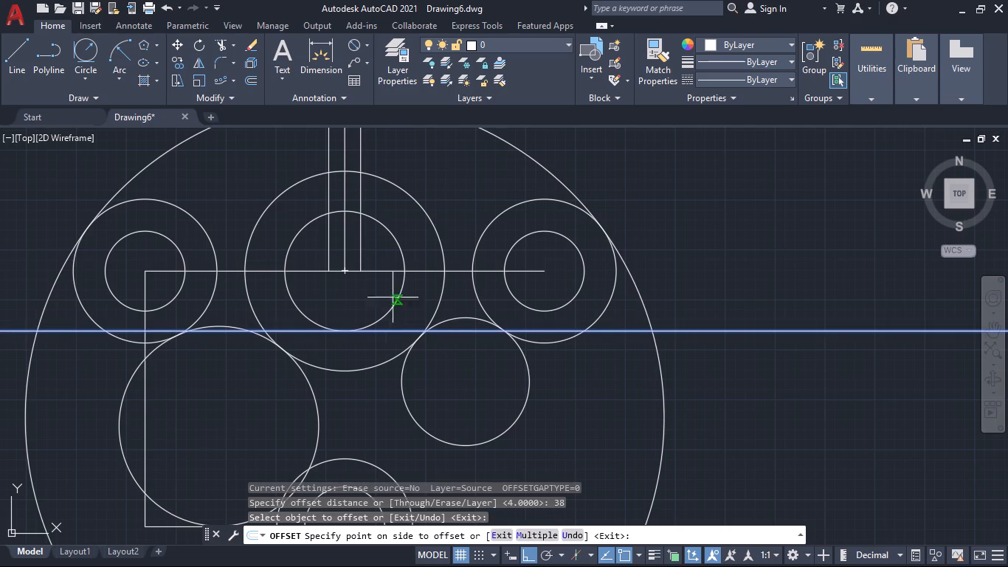
click(395, 286)
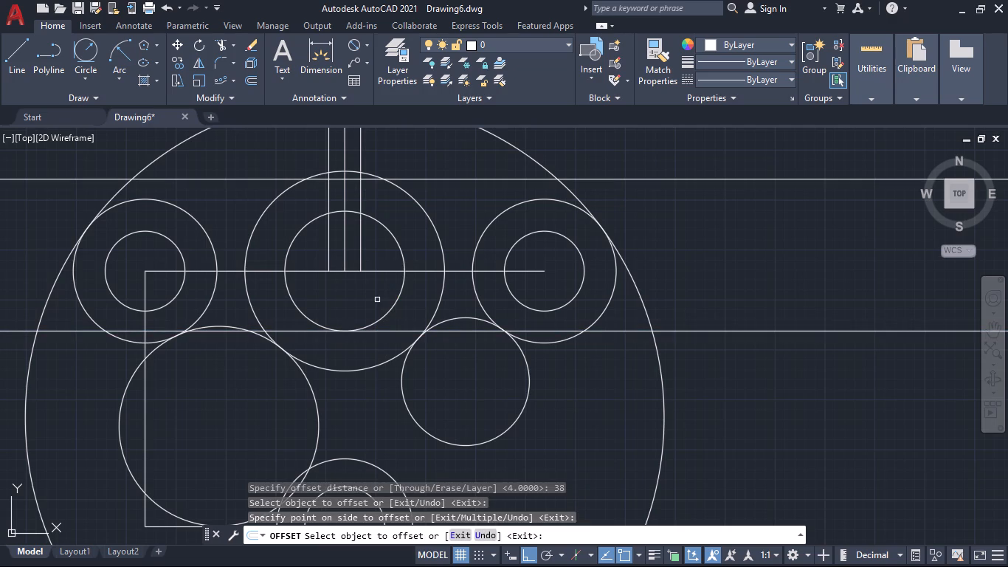
key(Escape)
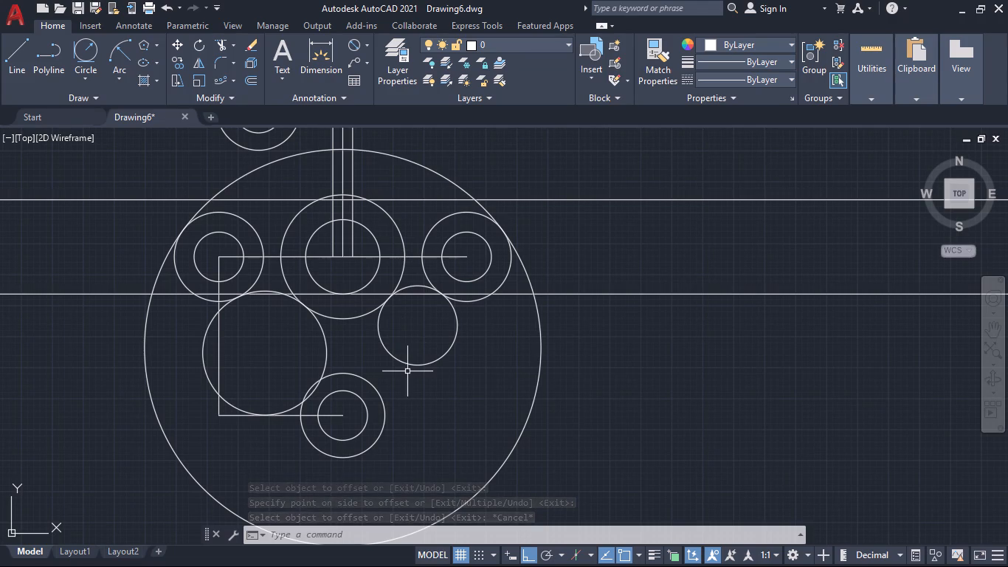
Draw a line tangent to the lower-left side of the bottom outer circle and the lower-left side of the left 36-diameter circle.
key(l)
key(Return)
text(tan)
key(Return)
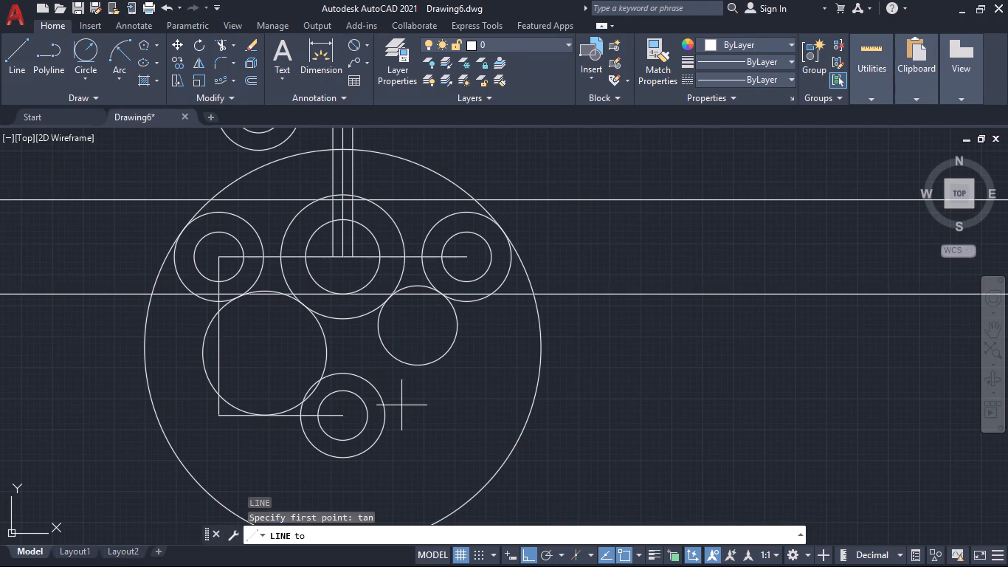
click(318, 449)
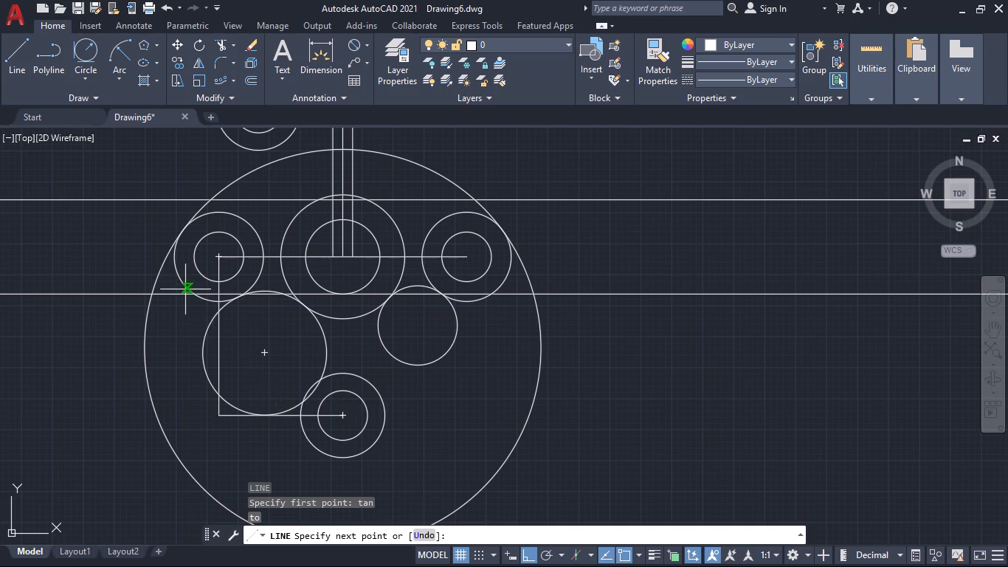
text(tan)
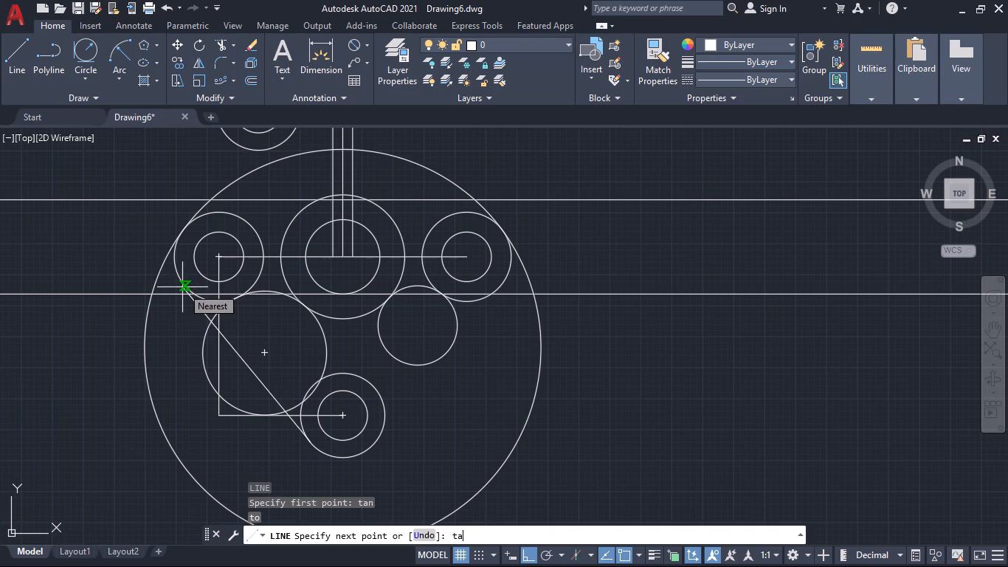
key(Return)
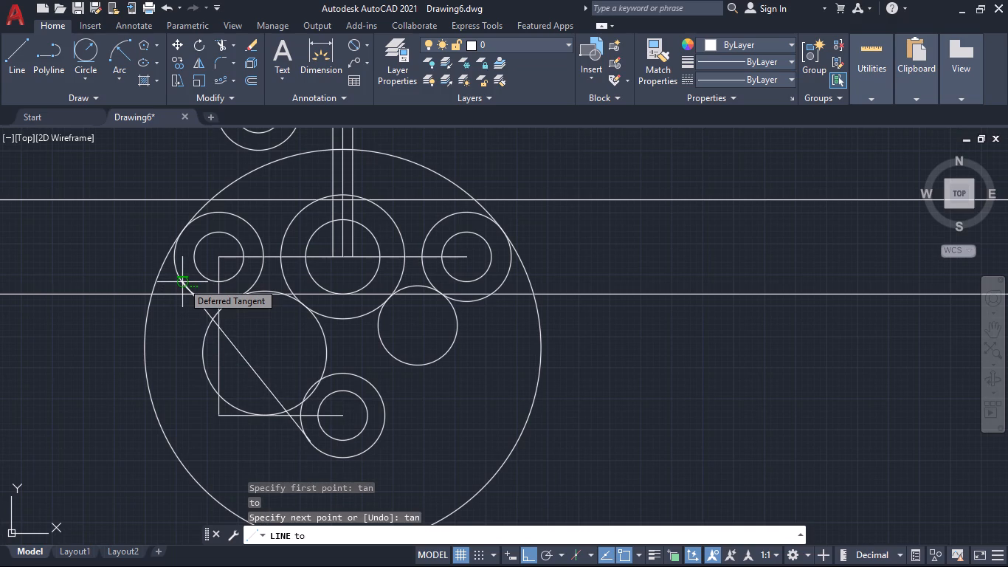
click(182, 282)
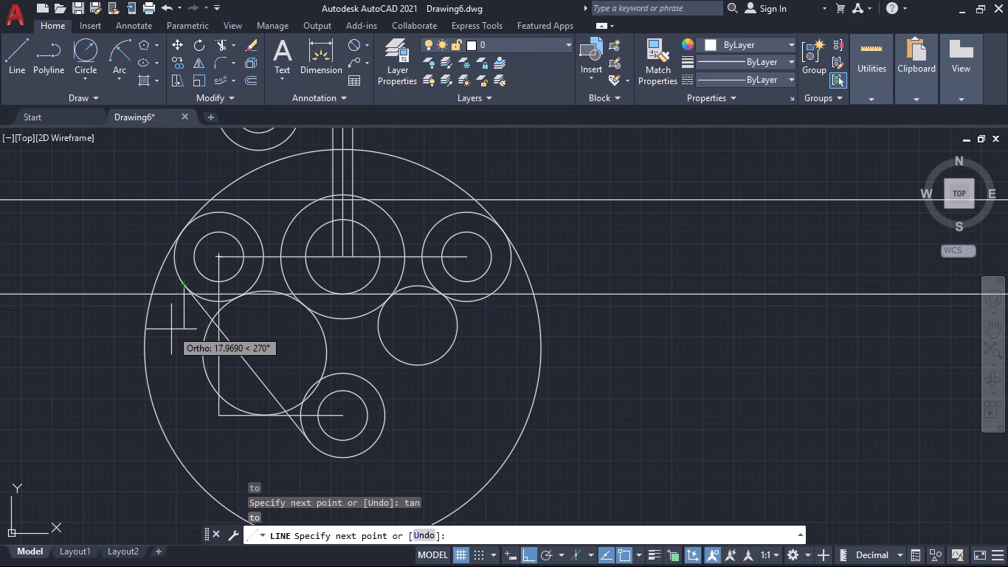
key(space)
Draw a line tangent to the left sides of the topmost outer circle and the left 36-diameter circle.
key(space)
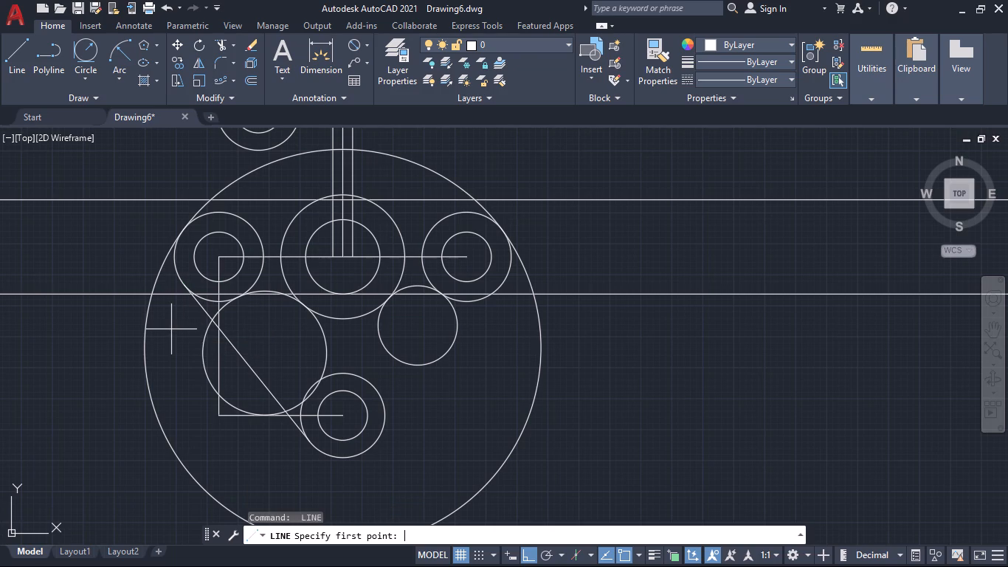
key(l)
key(BackSpace)
text(tan)
key(Return)
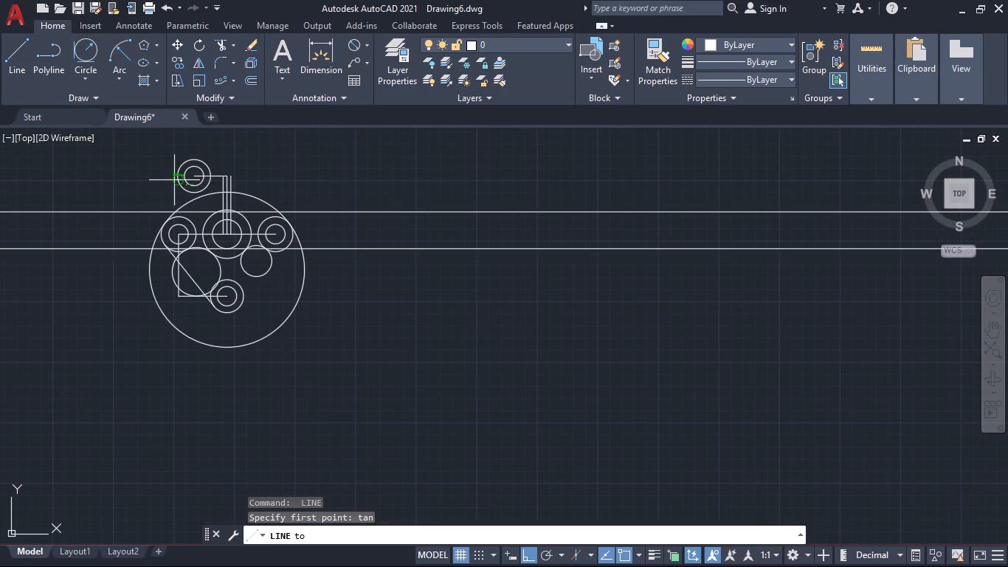
click(178, 173)
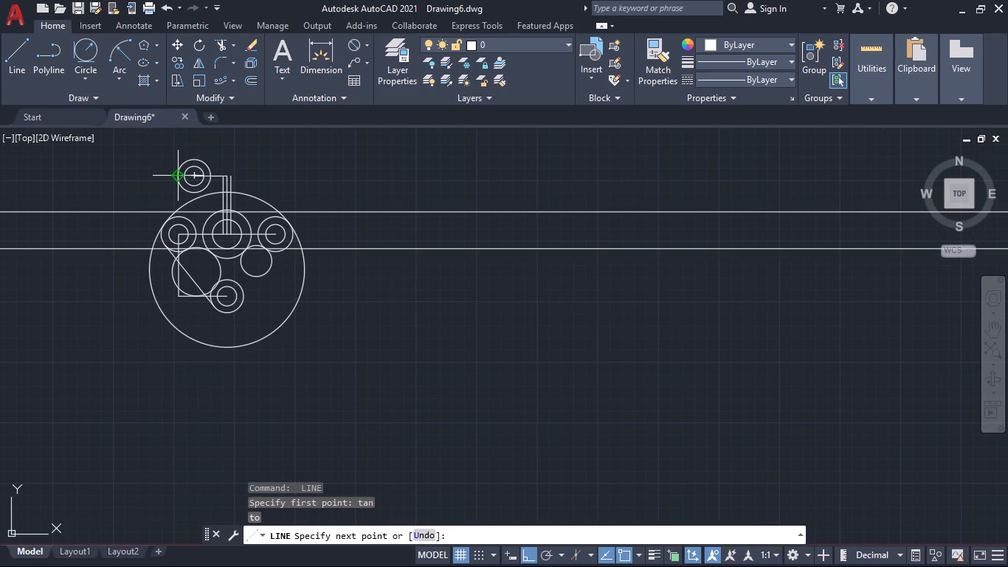
text(tan)
key(Return)
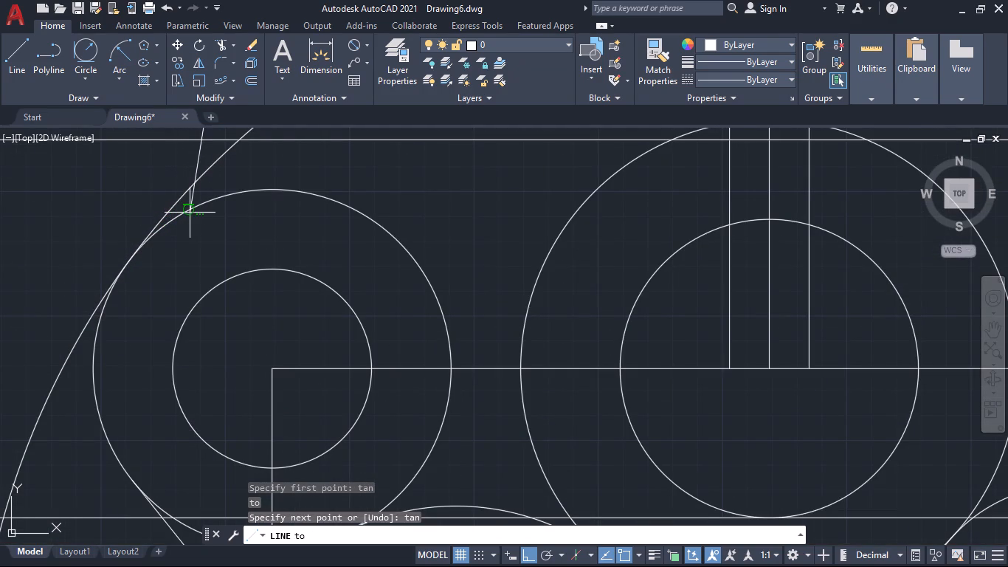
click(179, 215)
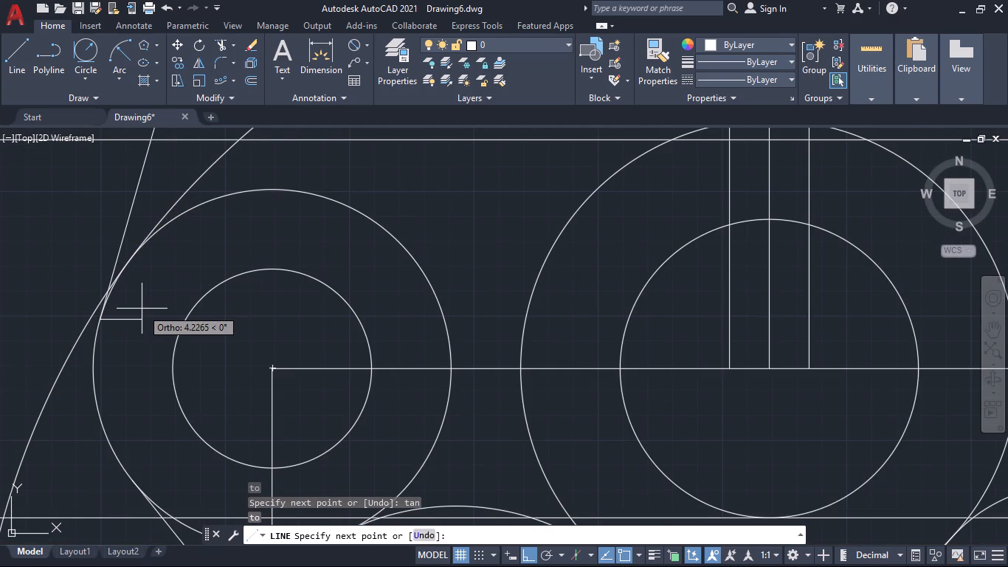
key(space)
Draw a line tangent to the upper-right sides of the topmost outer circle and the right 36-diameter circle.
key(space)
ctrl+scroll(142, 309, down, 1)
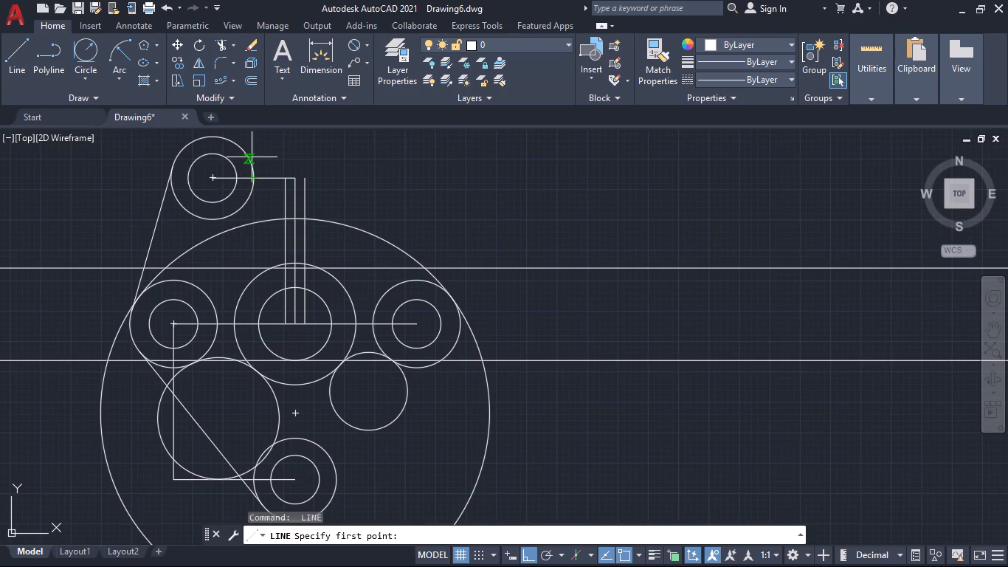
text(tan)
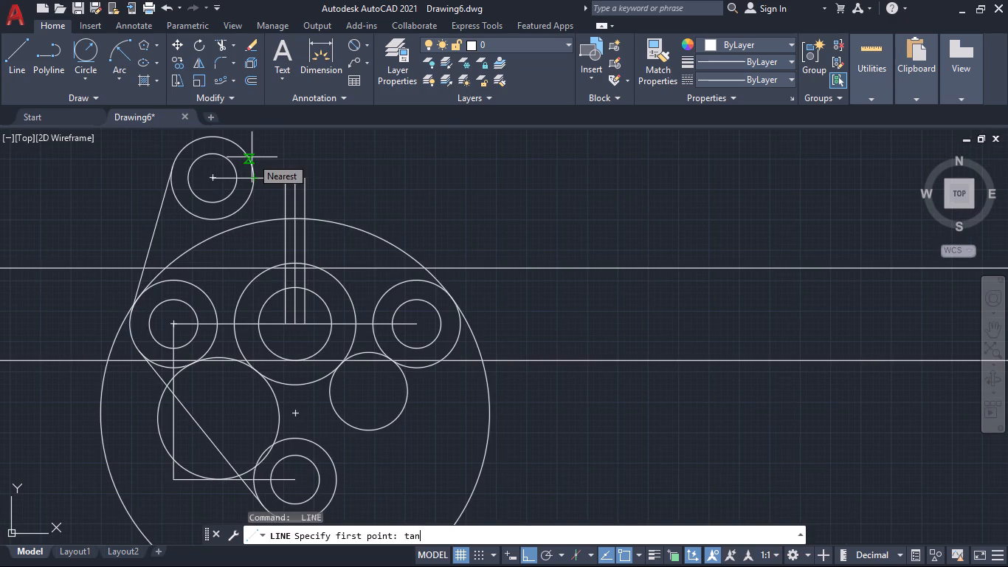
key(Return)
click(246, 156)
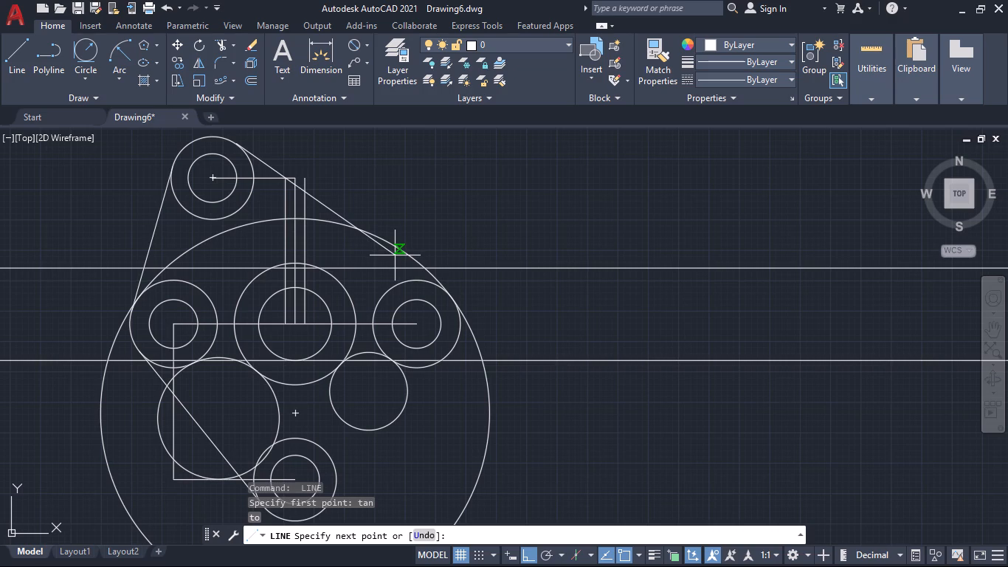
text(tan)
key(Return)
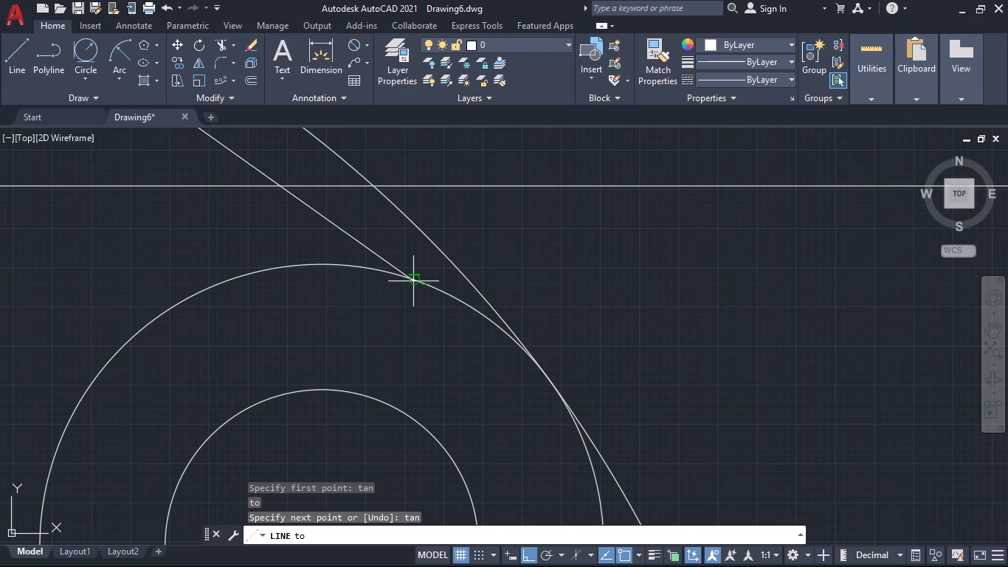
click(413, 281)
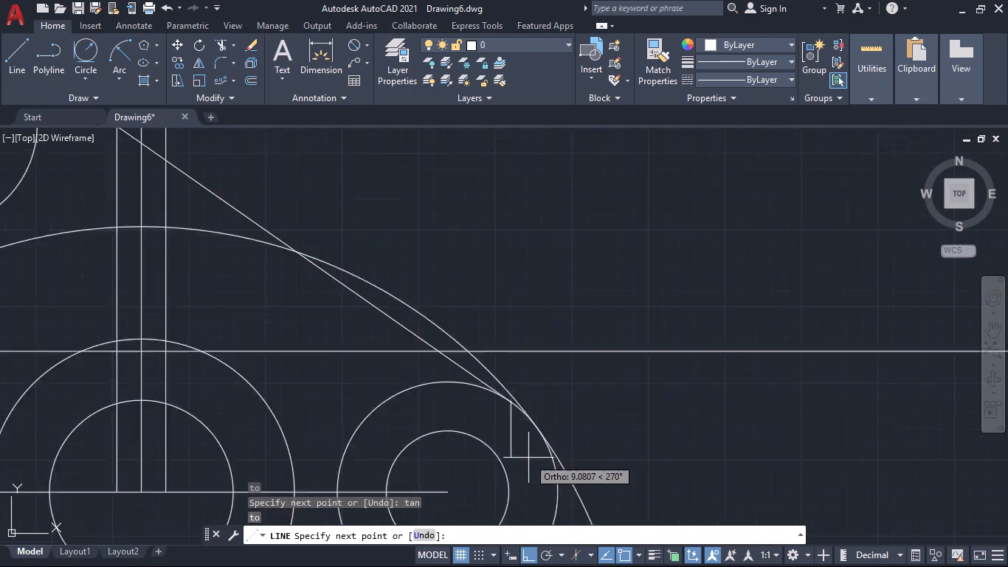
key(space)
Draw a line tangent to the lower-right sides of the bottom outer circle and the right 36-diameter circle.
key(space)
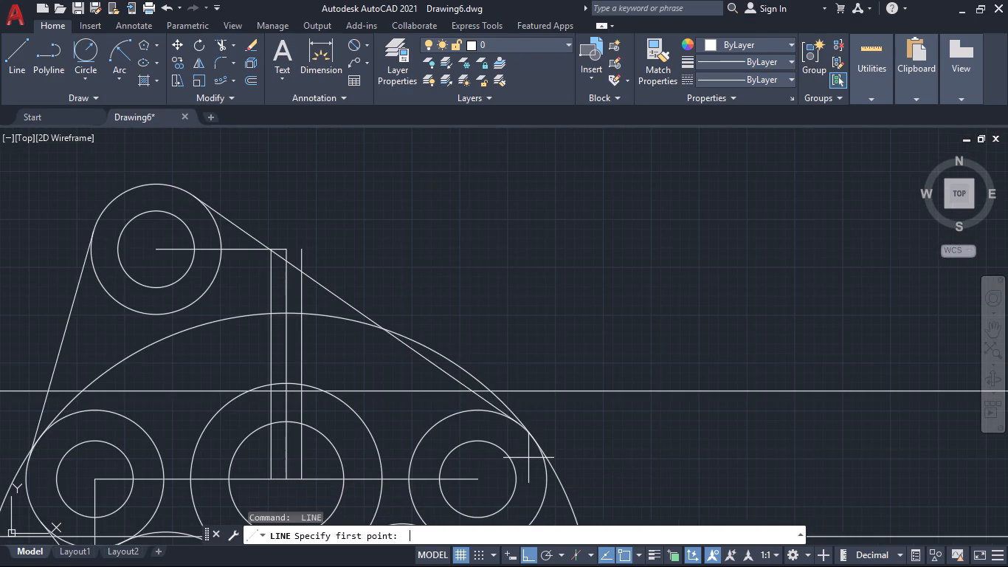
ctrl+scroll(528, 458, down, 5)
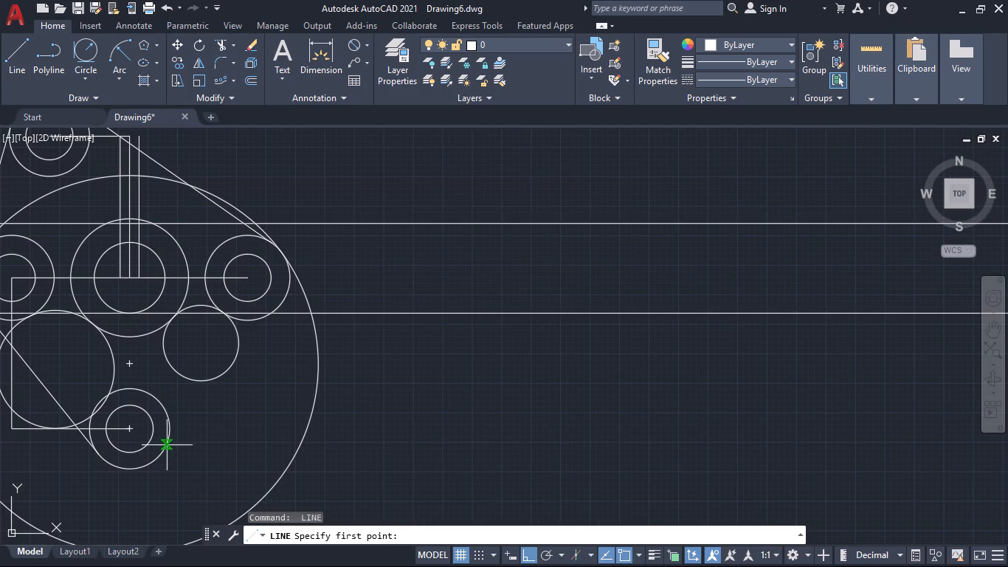
text(tan)
key(Return)
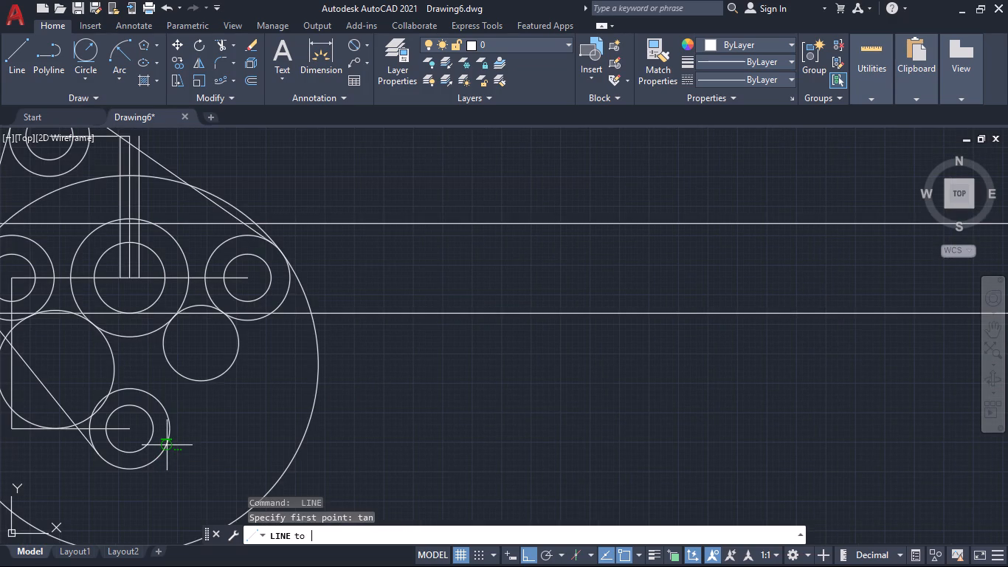
click(166, 447)
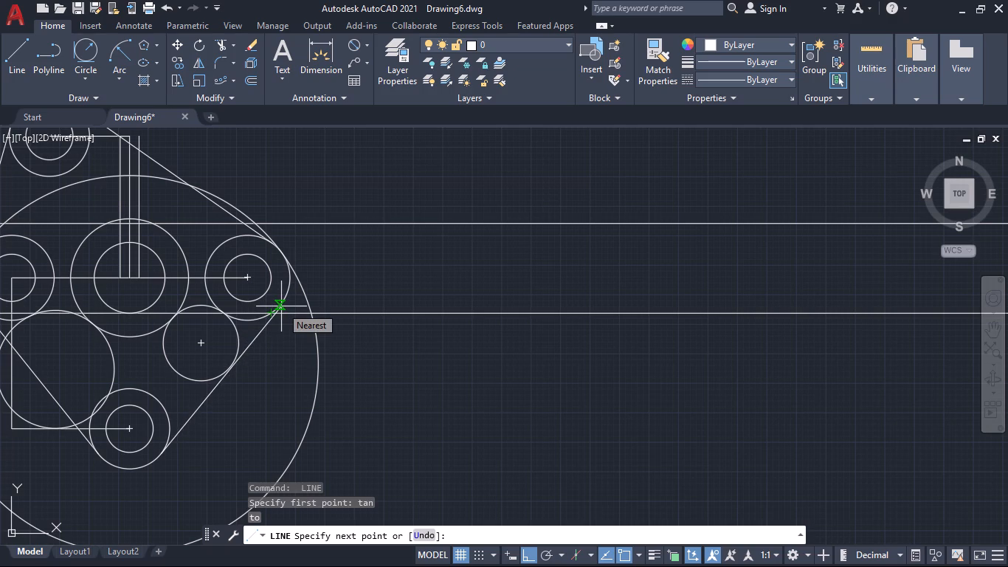
text(tan)
key(Return)
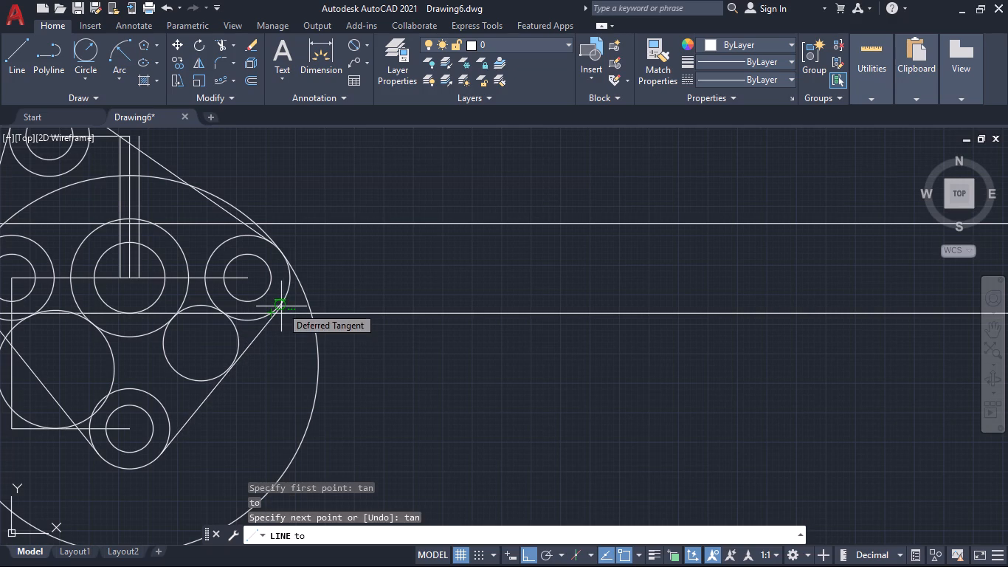
click(287, 296)
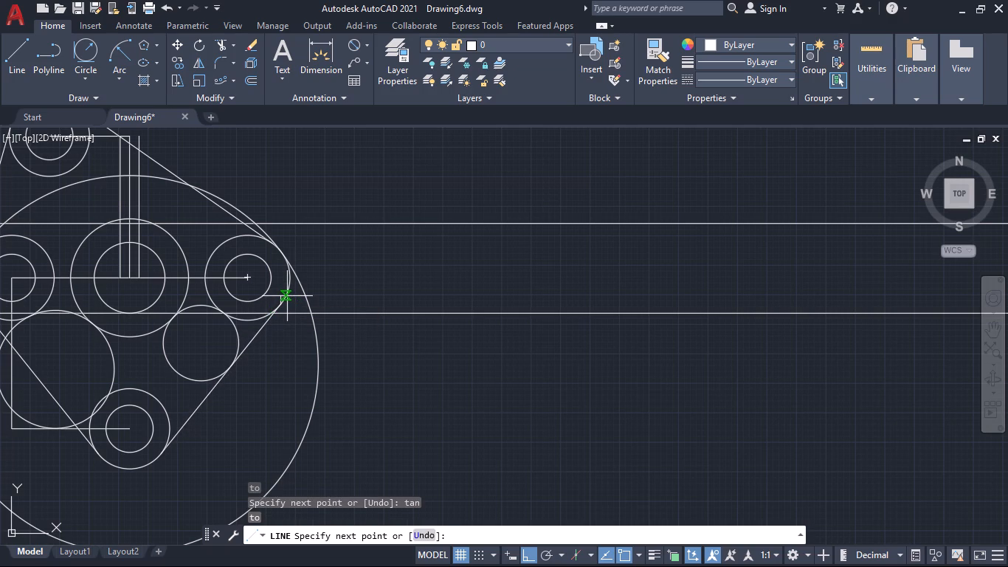
key(space)
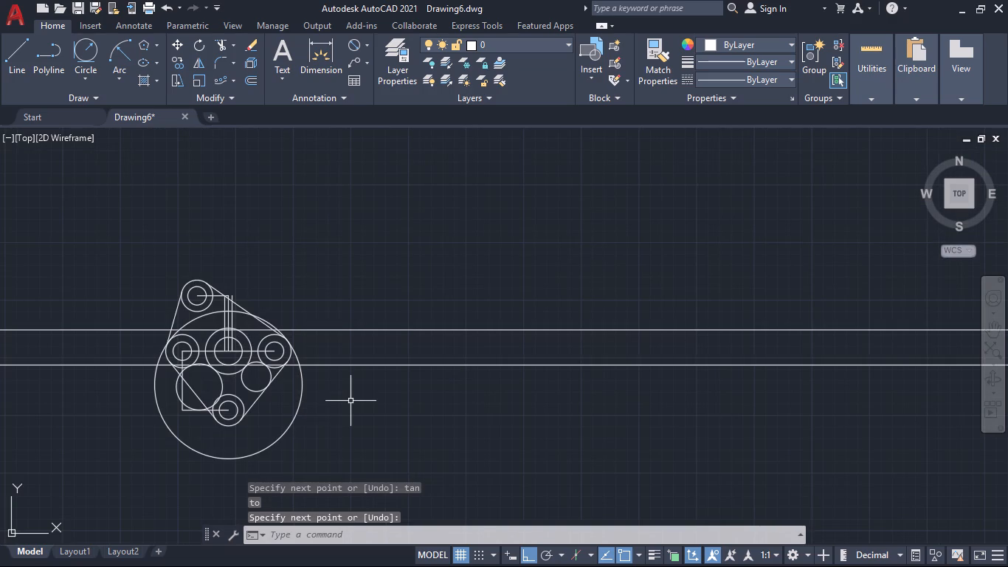
Trim the ends of the two long horizontal construction lines outside the part and the upper line's section left of the central outer circle.
click(355, 365)
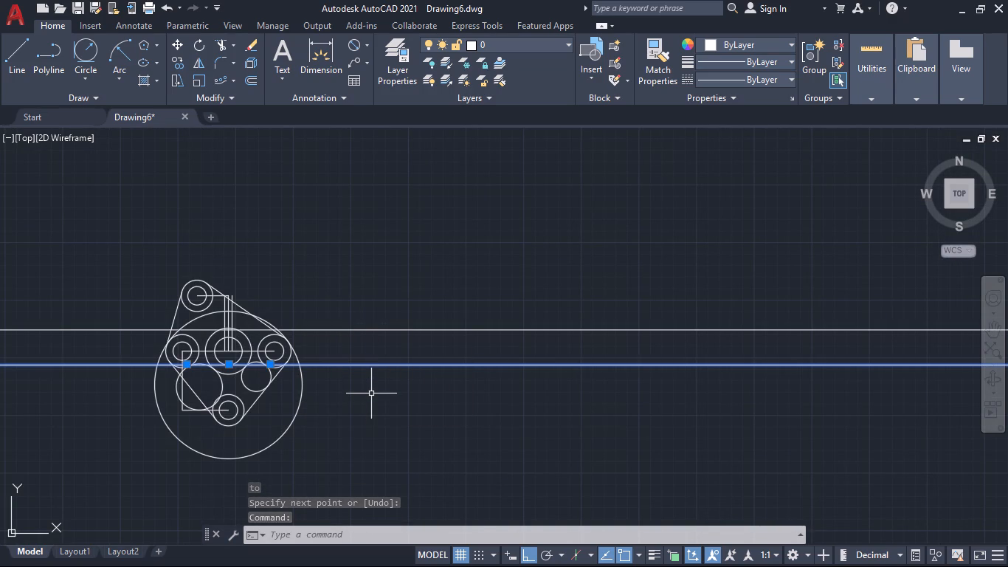
key(Escape)
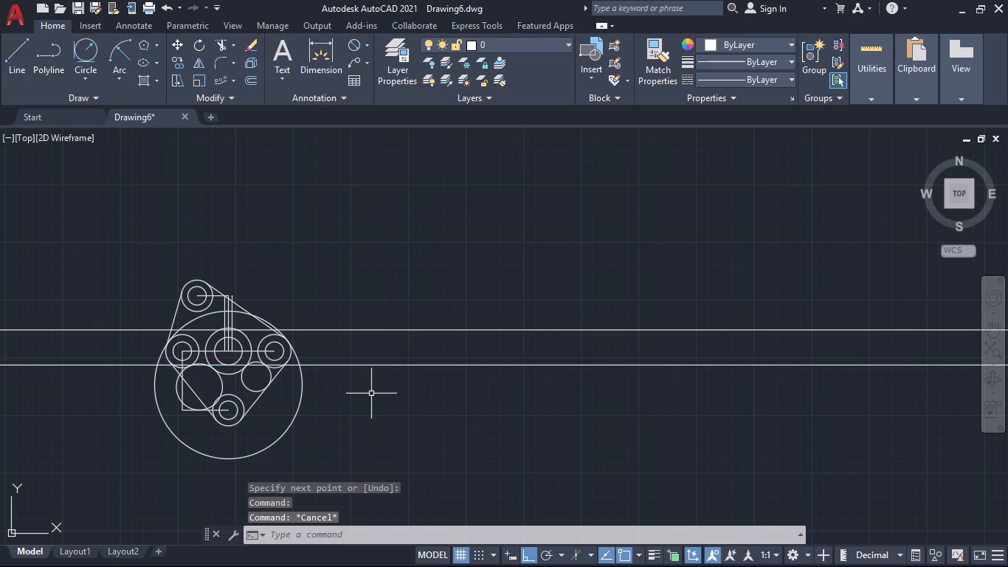
text(tr)
key(Return)
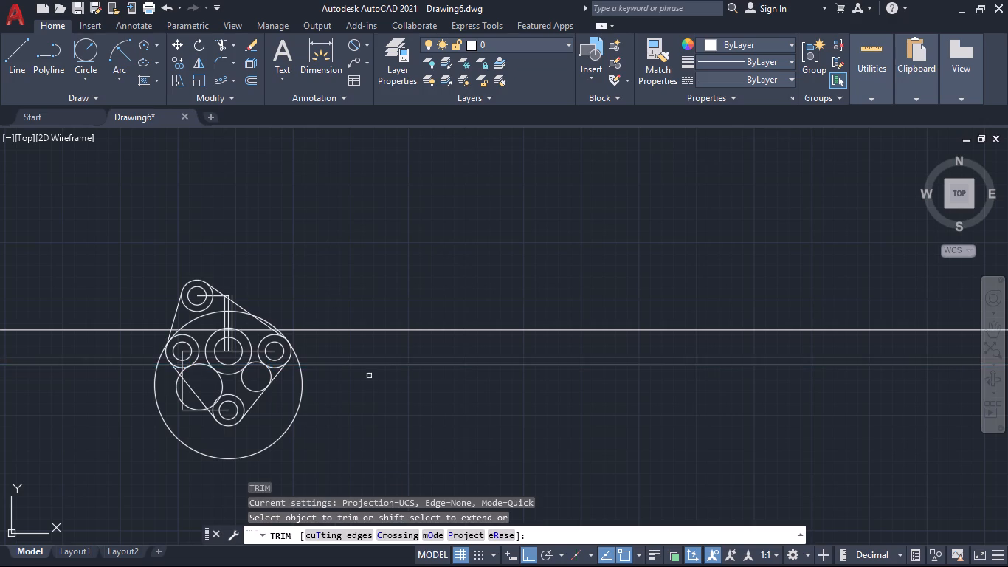
drag(391, 392, 75, 428)
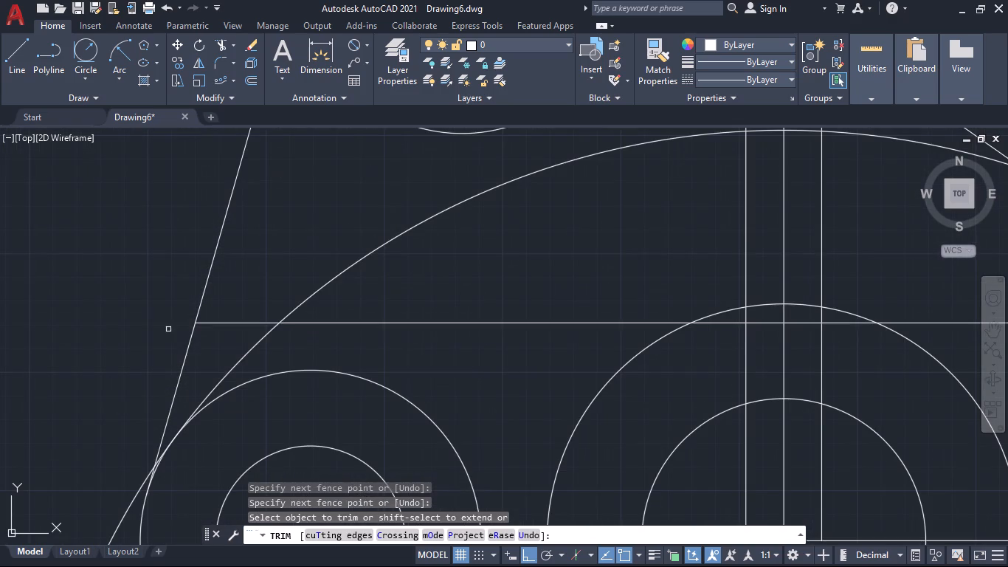
click(232, 321)
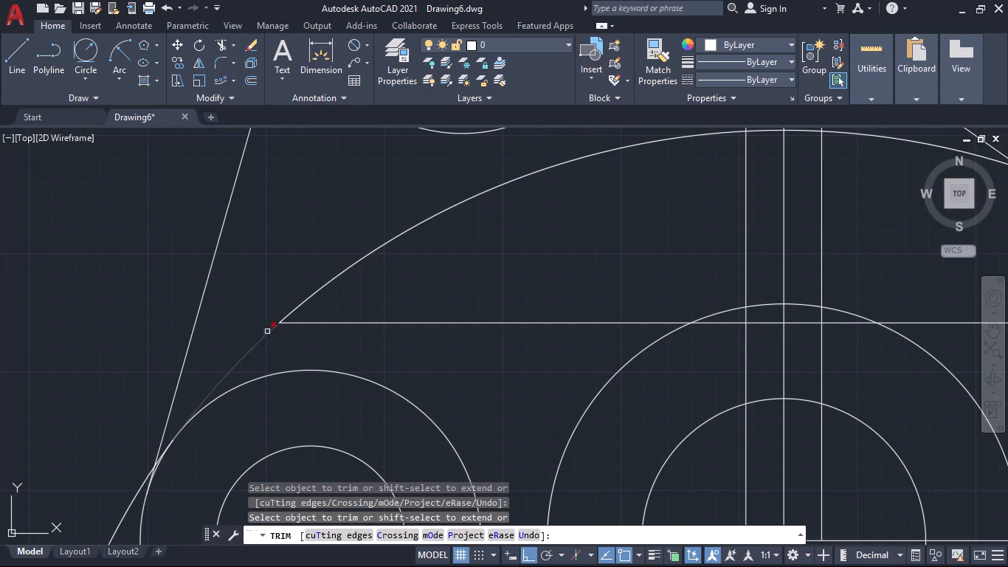
click(346, 323)
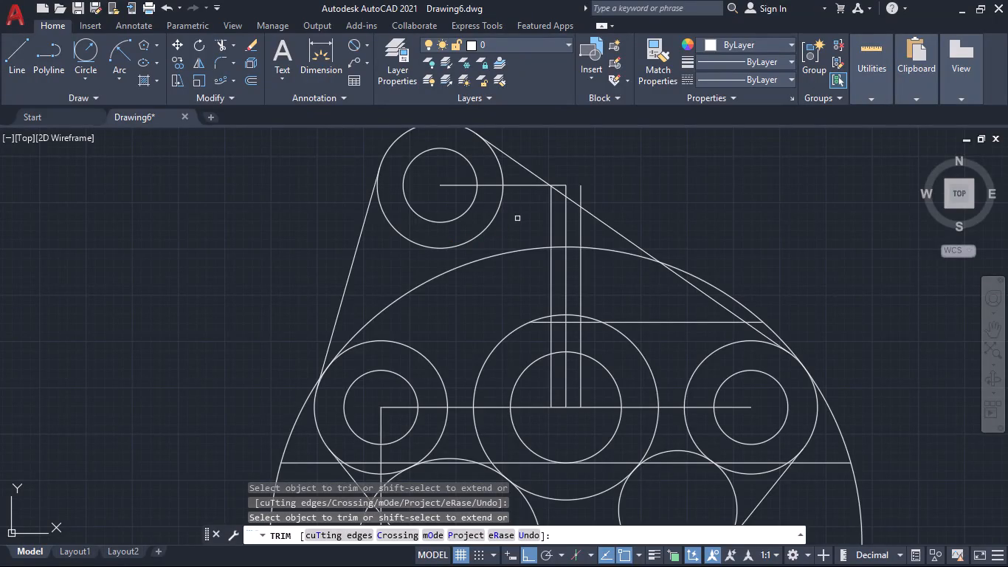
Trim away the topmost circles' horizontal centre line, the left and middle verticals above the large circle, and the right vertical above the tangent line.
click(552, 224)
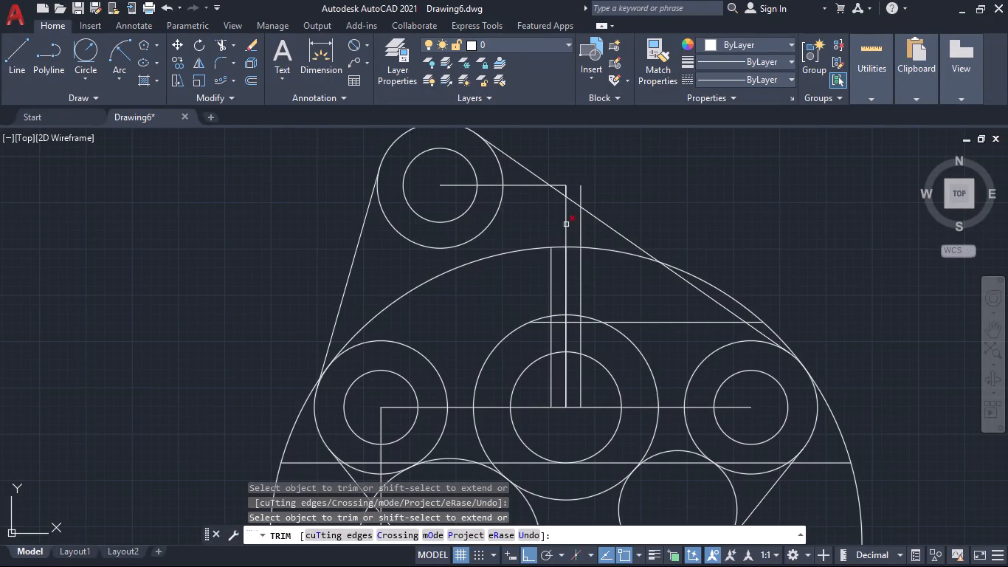
click(568, 224)
click(521, 184)
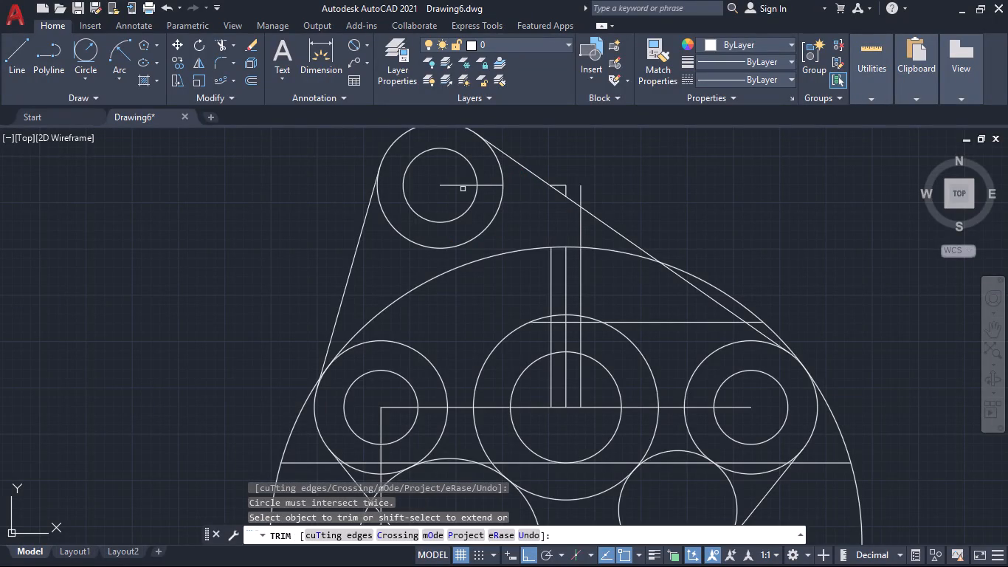
click(459, 187)
click(489, 186)
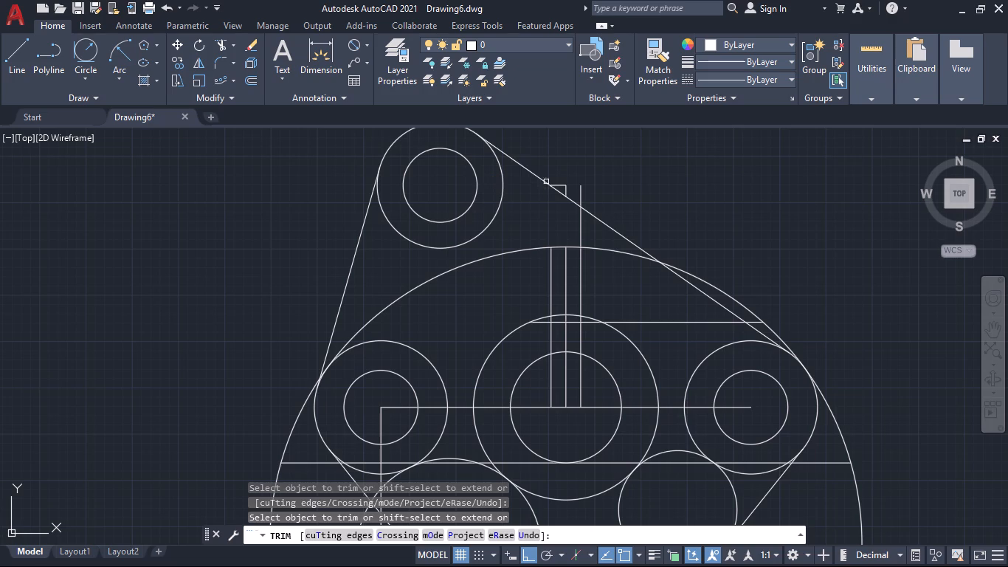
click(561, 185)
click(567, 187)
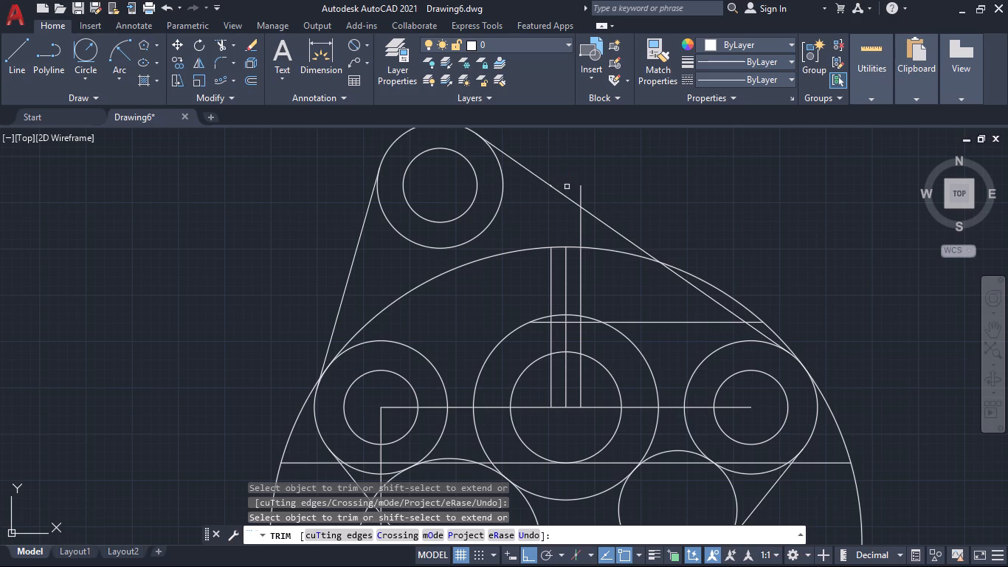
click(584, 194)
click(569, 186)
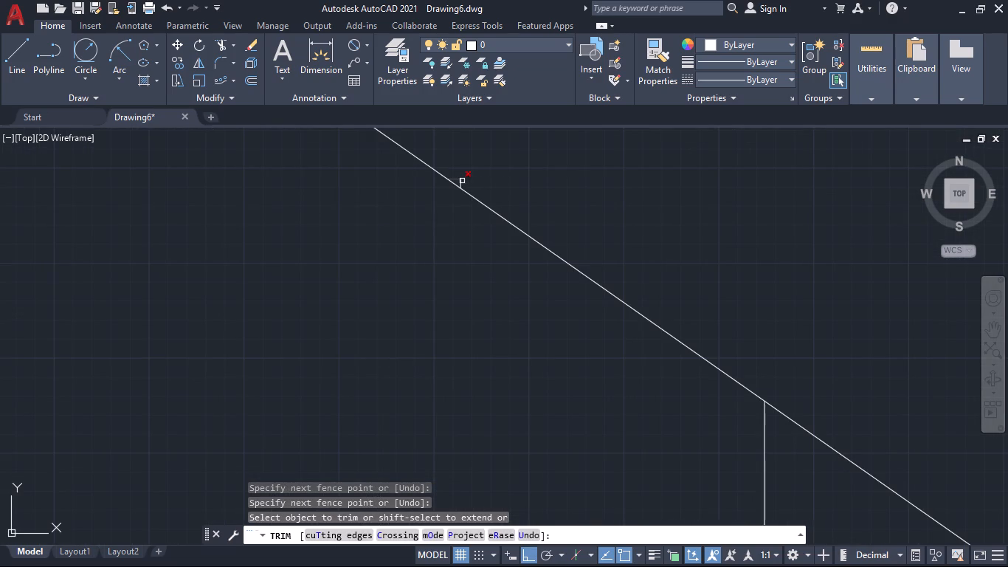
click(462, 181)
click(461, 185)
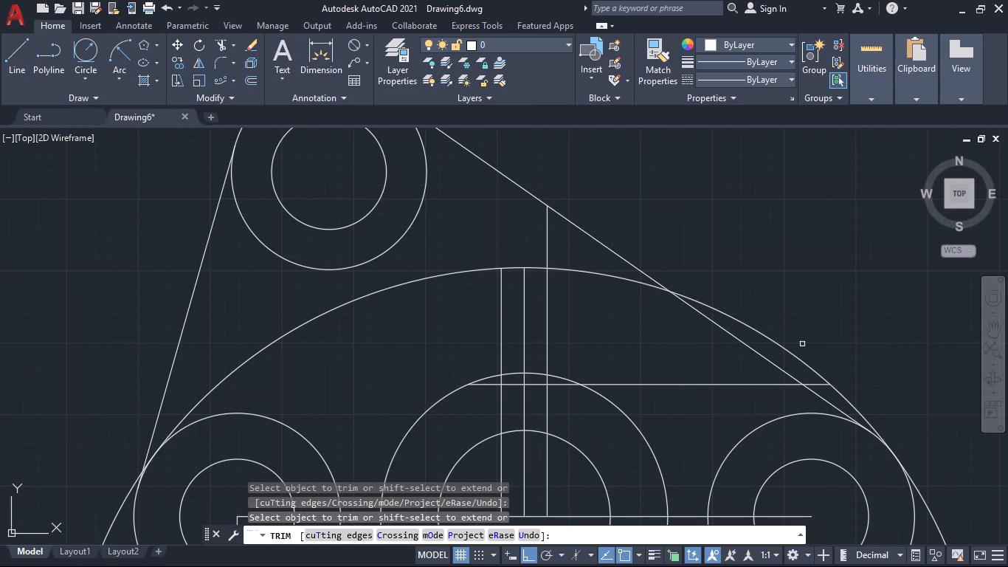
Trim the upper-right tangent line inside the large circle and the upper horizontal line right of the central outer circle.
click(757, 355)
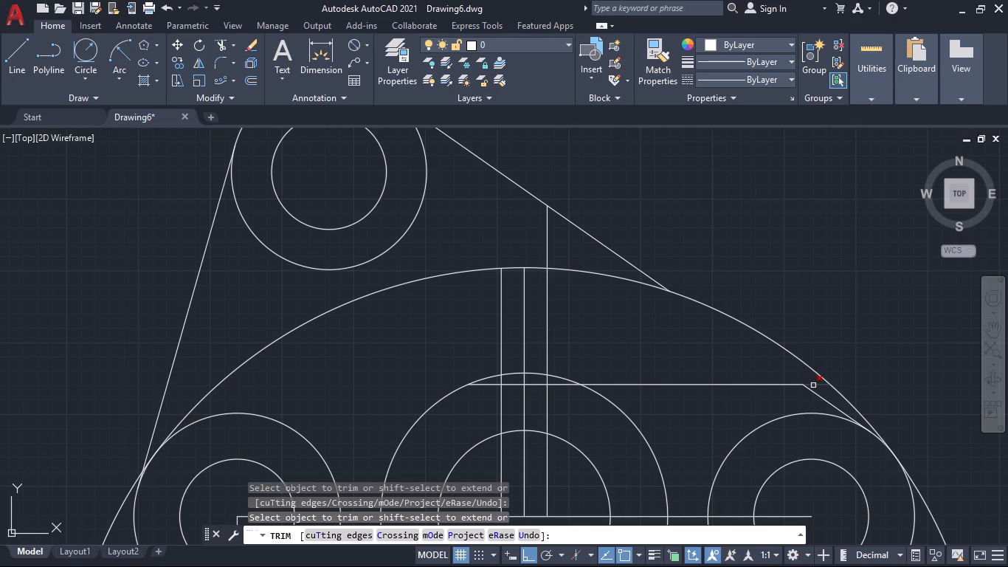
click(813, 385)
click(816, 392)
click(792, 387)
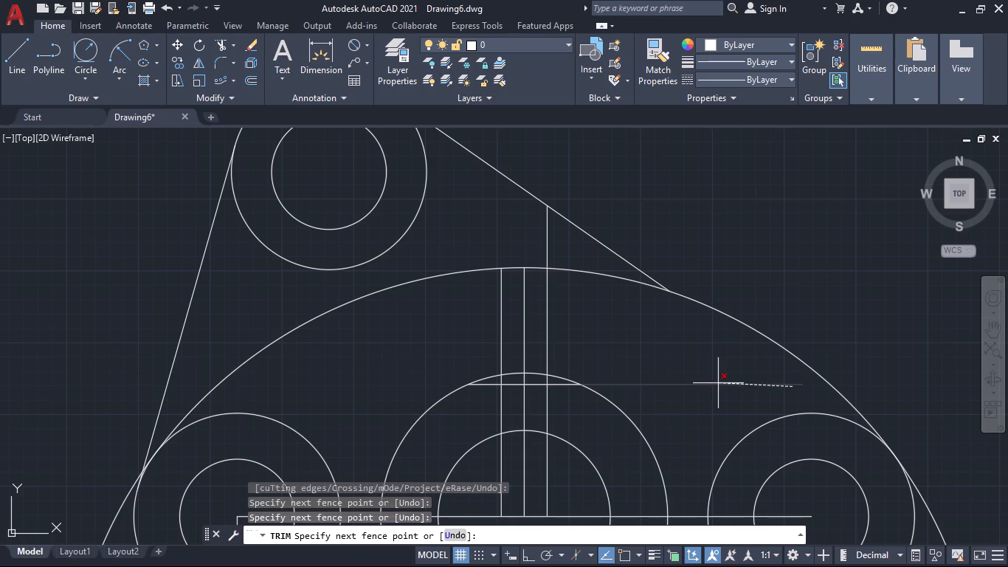
click(718, 383)
Trim the three vertical lines between the large circle and the central outer circle.
click(571, 346)
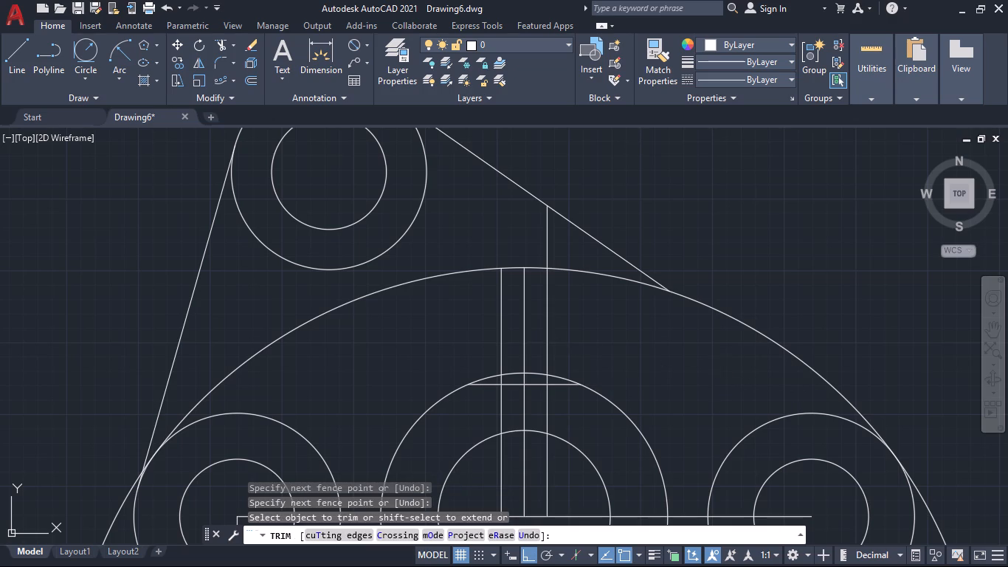
click(489, 346)
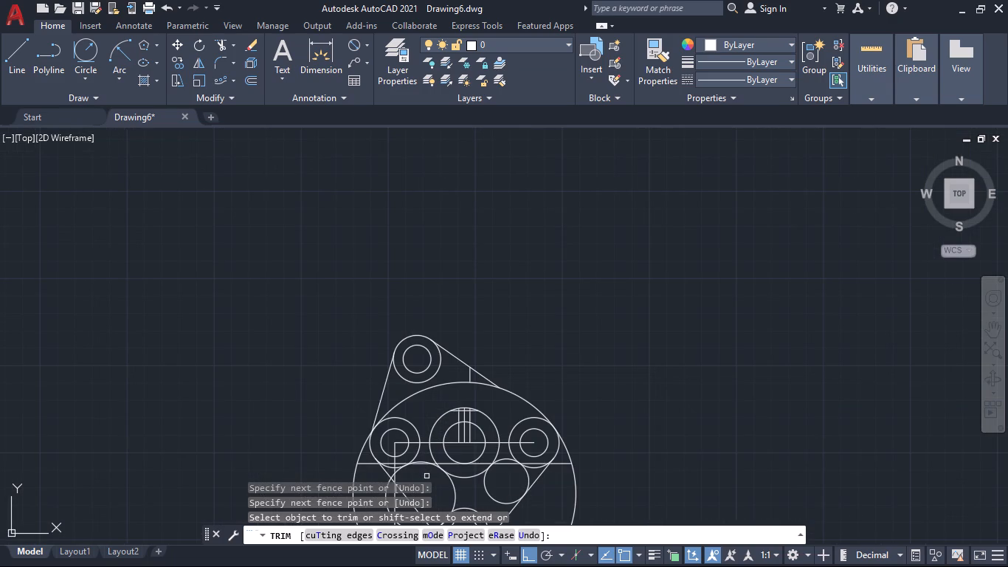
Trim the left tangent circle between the central and bottom outer circles, and the right tangent circle's lower part below the central and right circles.
click(455, 489)
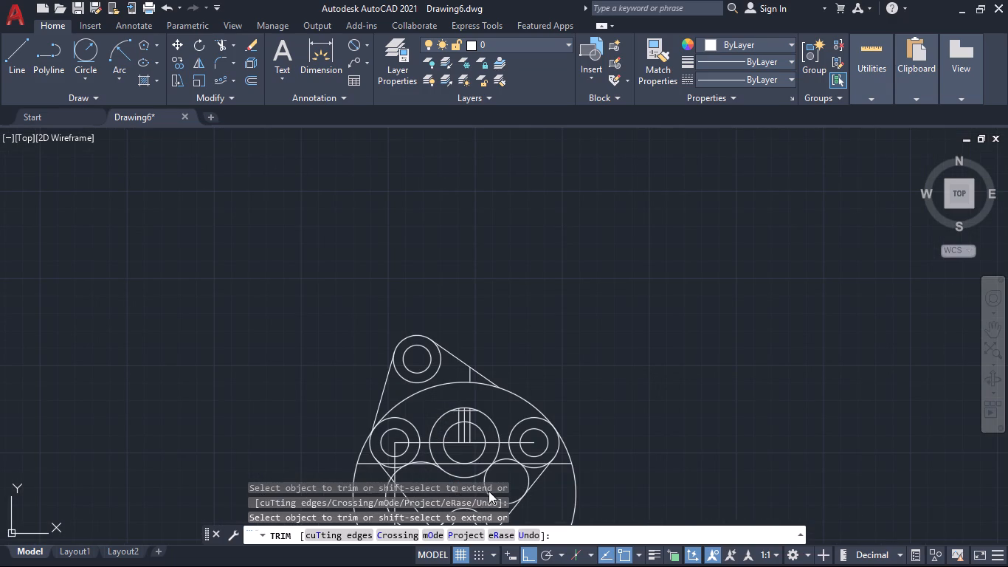
click(530, 480)
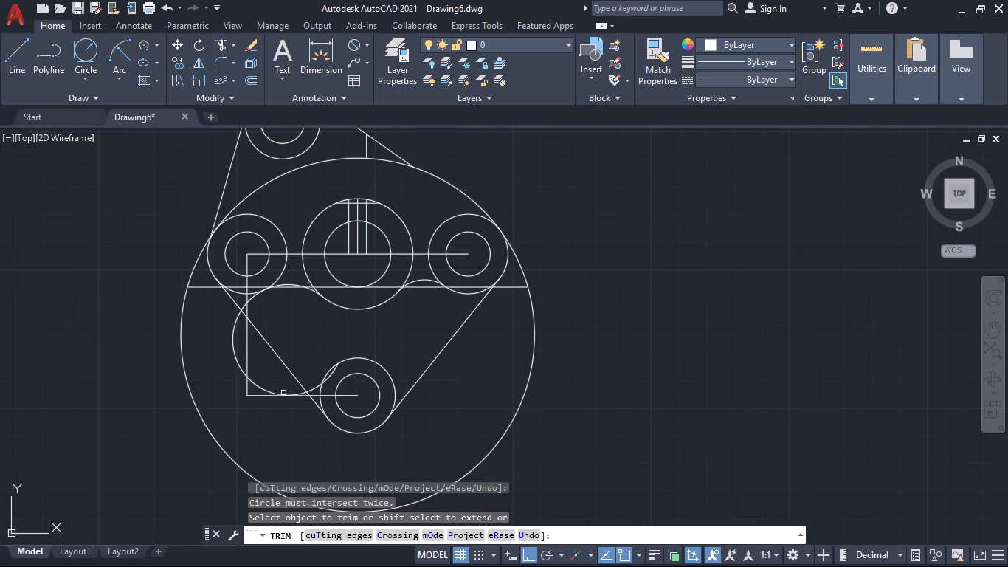
Trim the left tangent circle's arc outside the lower-left tangent line, its leftovers at the bottom circles, and the construction lines running to the bottom circles' centre.
click(269, 391)
click(291, 410)
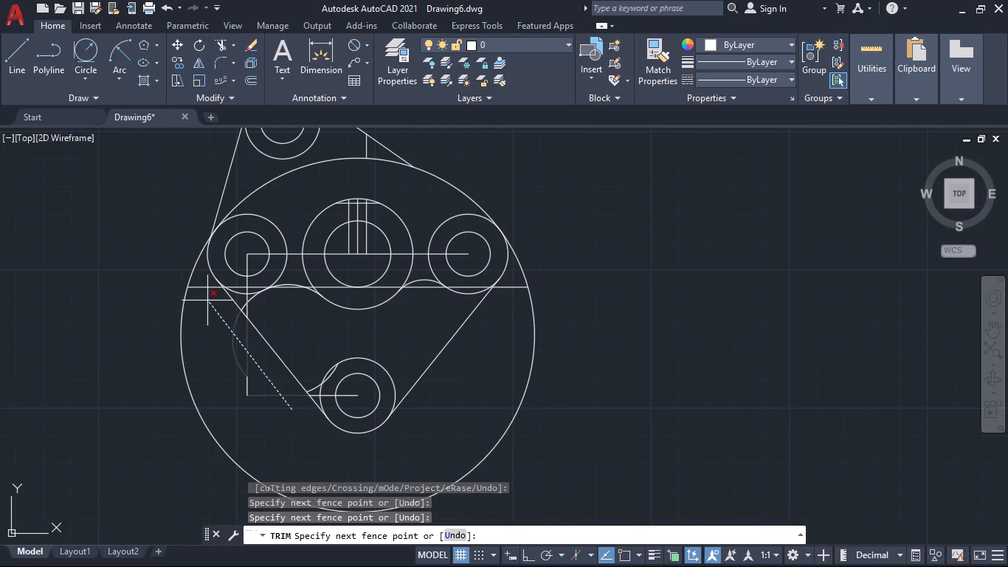
click(212, 307)
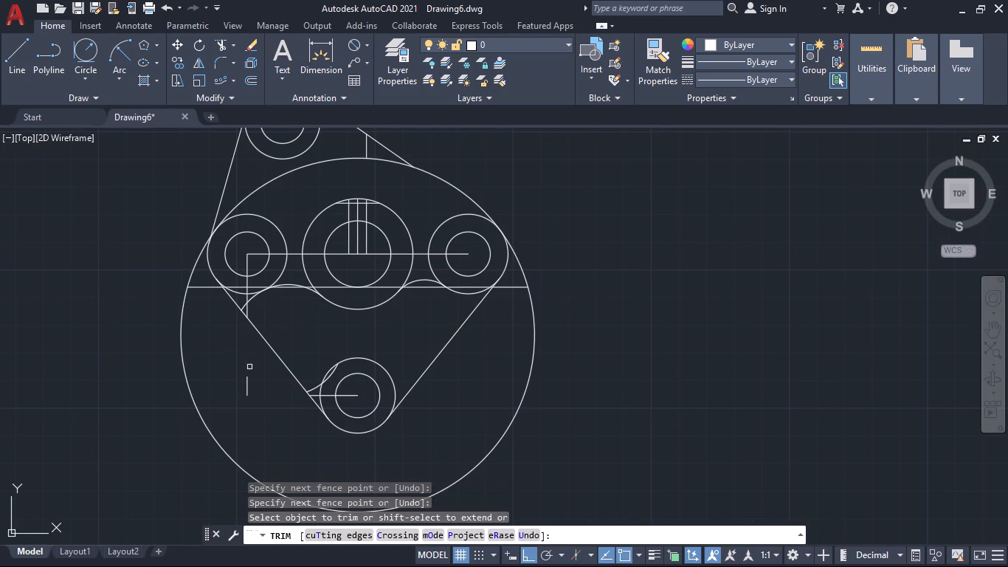
click(248, 379)
click(312, 388)
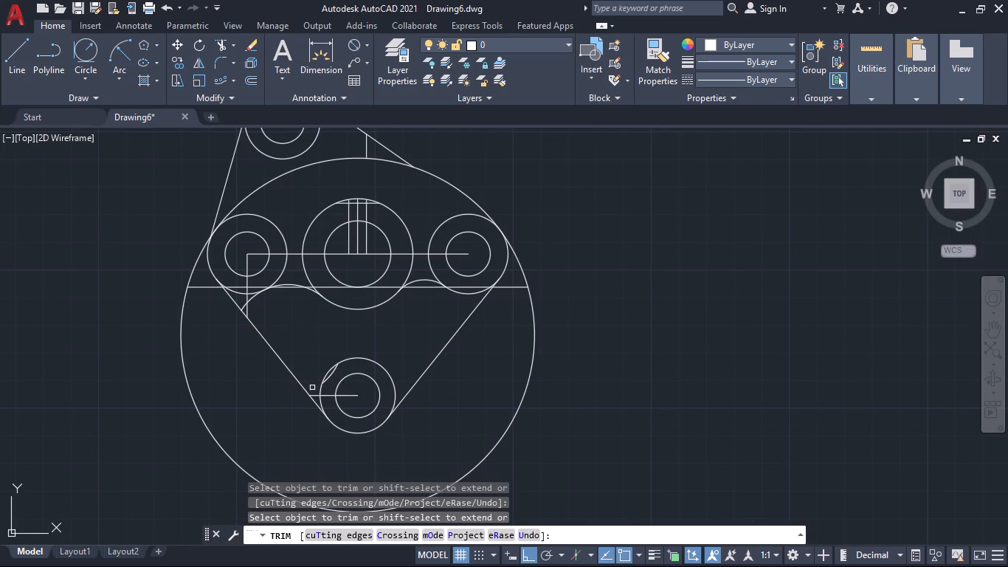
click(314, 394)
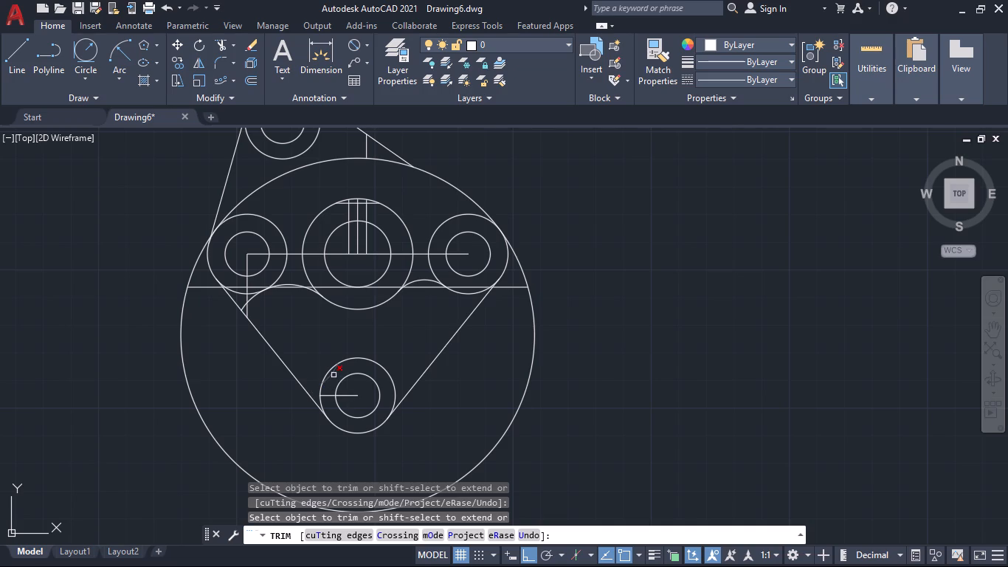
click(334, 375)
click(331, 398)
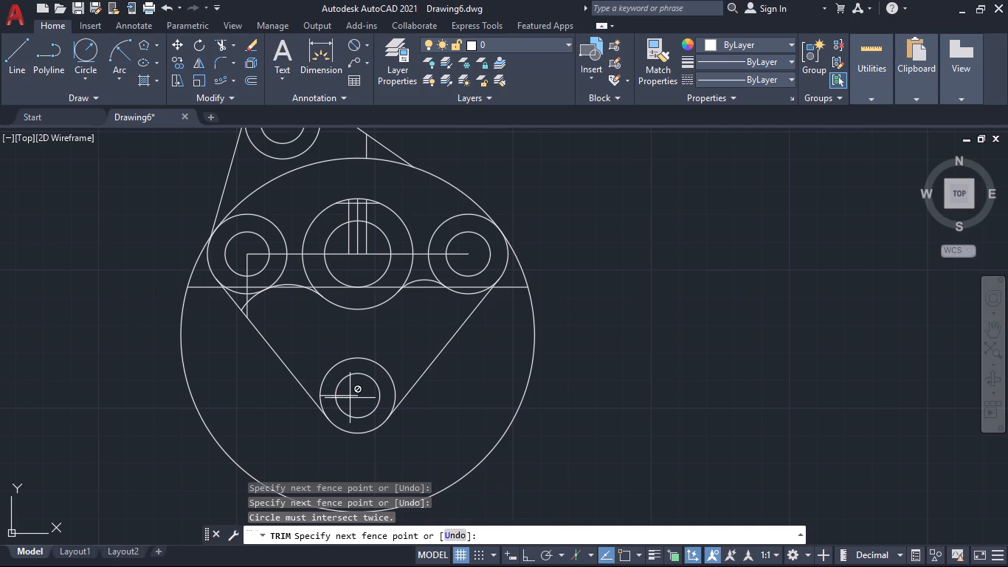
click(331, 392)
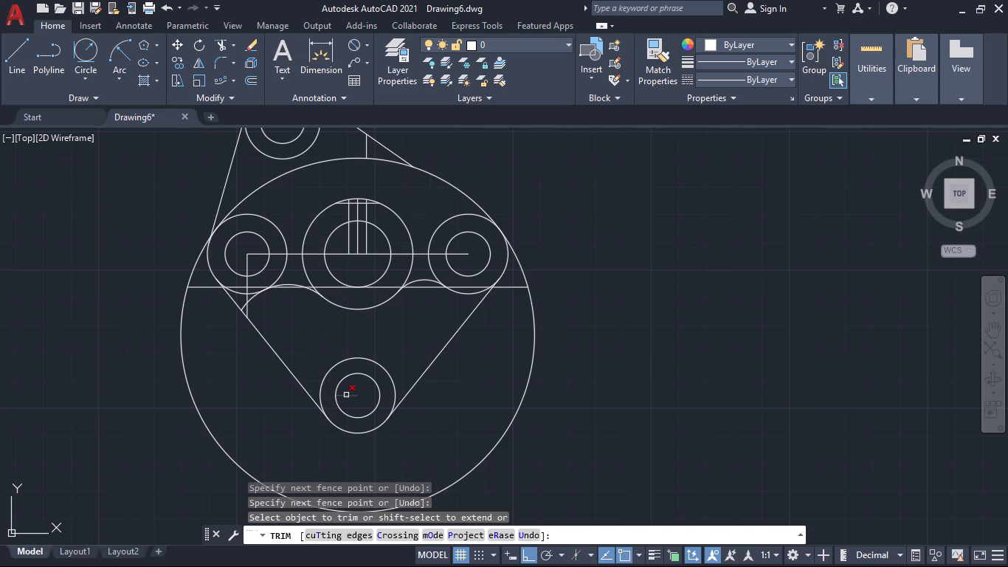
click(347, 395)
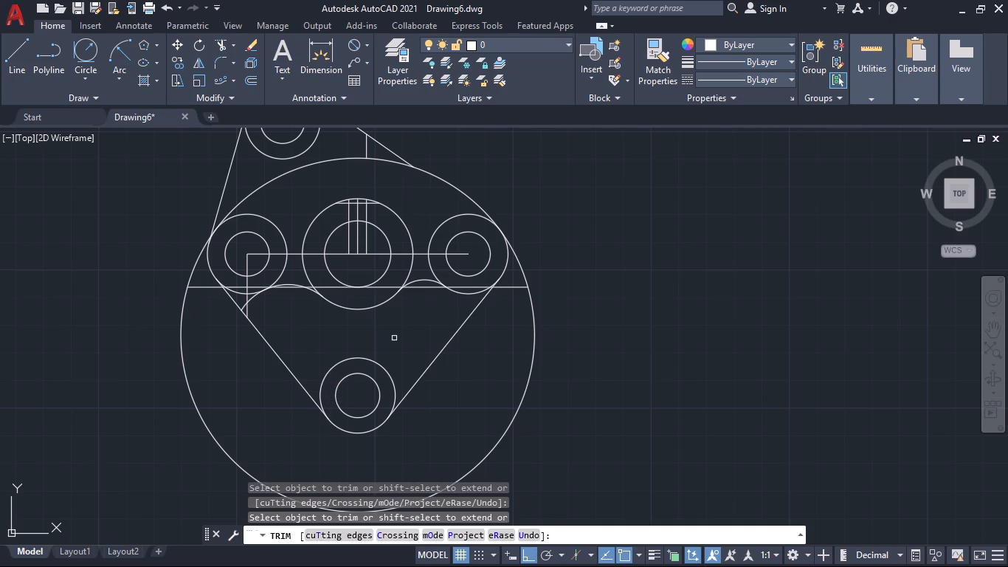
Trim the lower horizontal construction line across the right, central and left circles and out to the large circle on both sides.
click(424, 289)
click(477, 287)
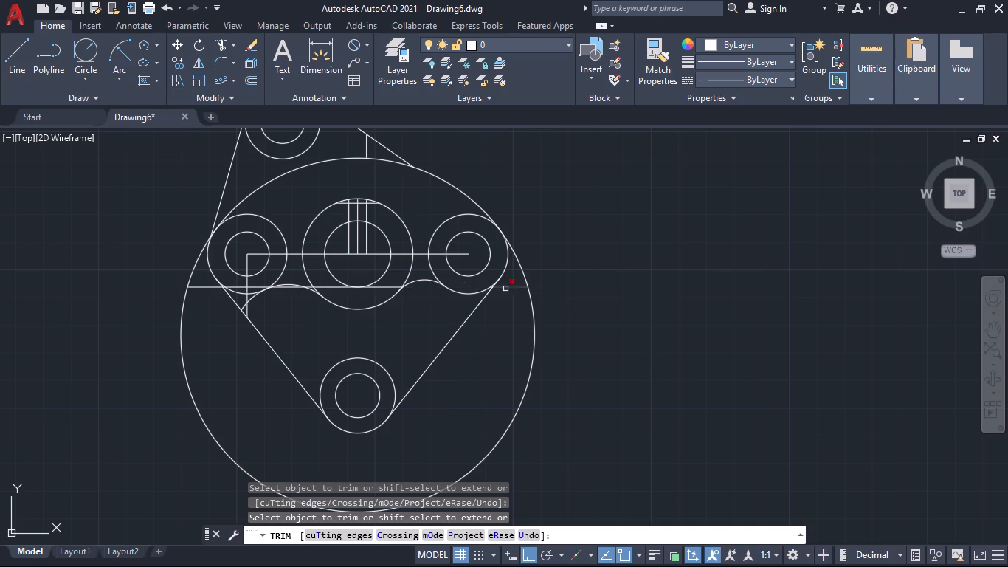
click(508, 289)
click(512, 282)
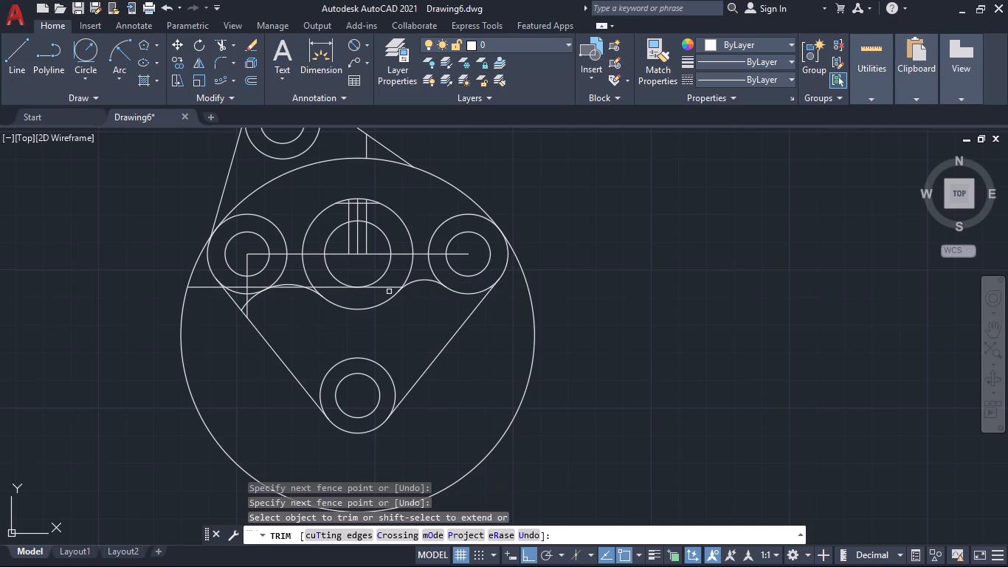
click(386, 286)
click(337, 287)
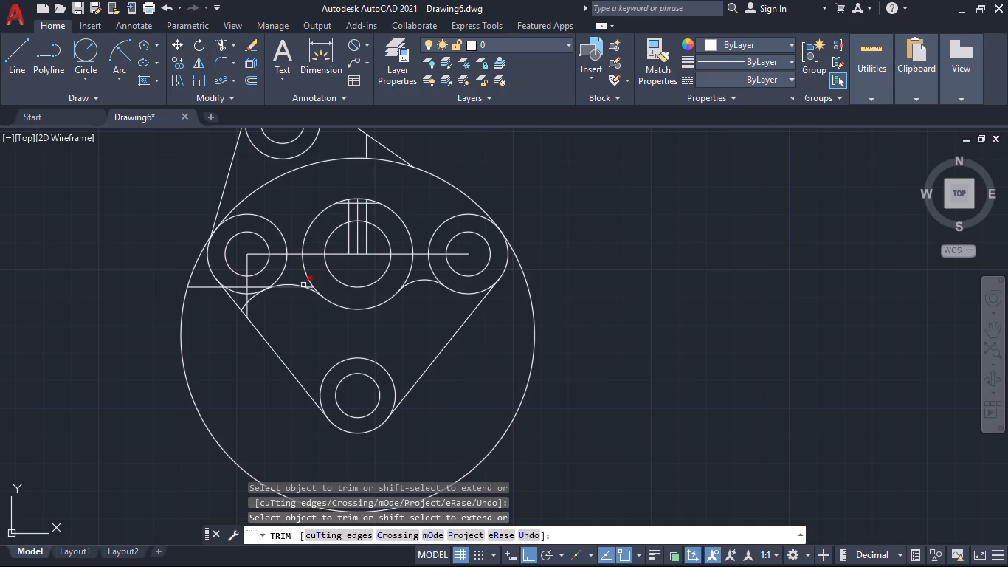
click(309, 286)
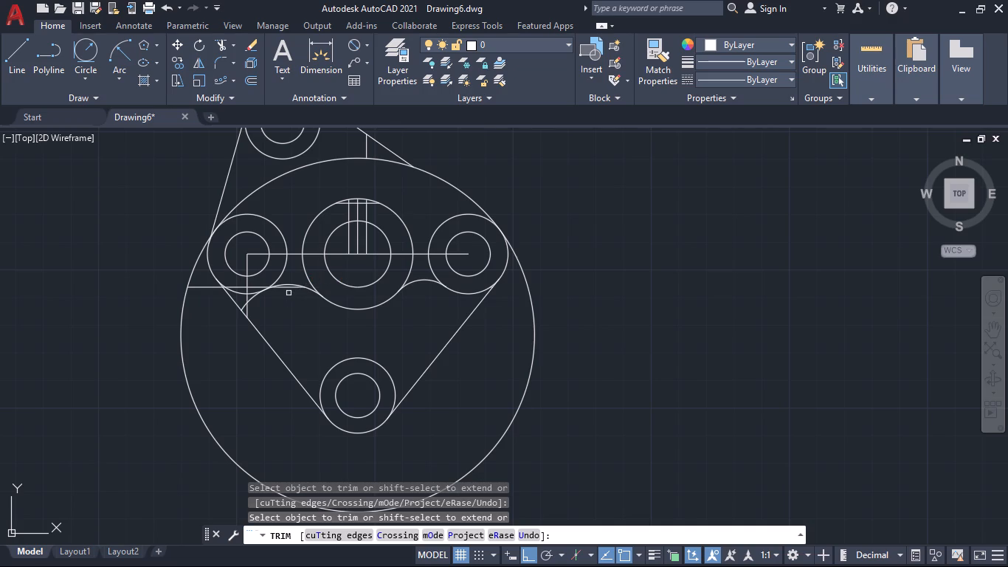
click(288, 289)
click(258, 287)
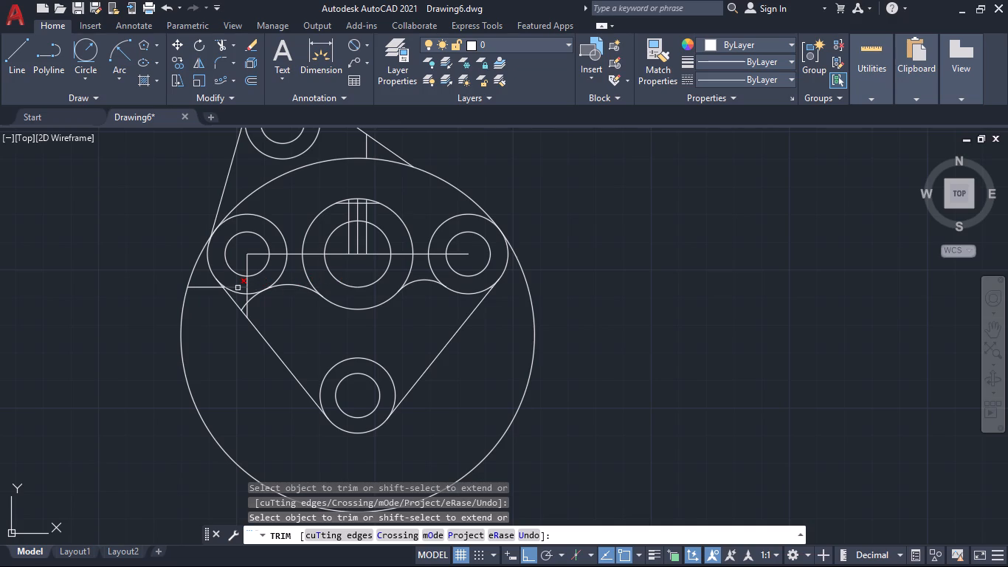
click(237, 288)
click(212, 288)
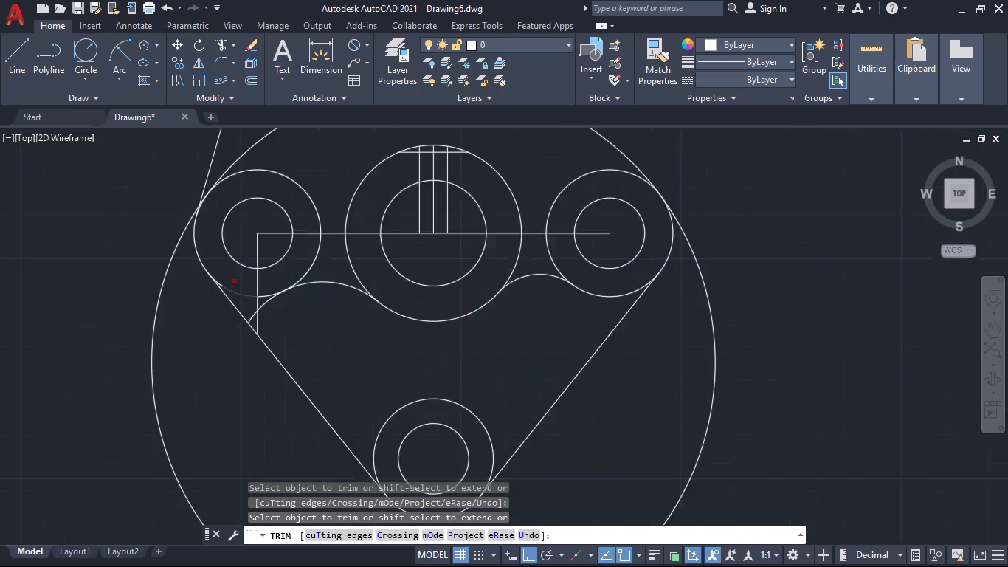
click(192, 278)
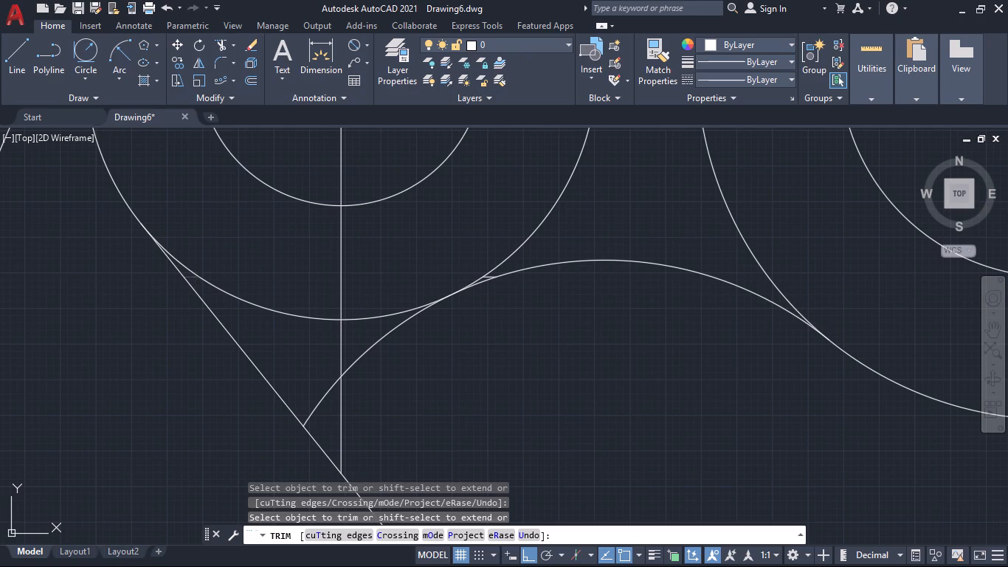
Trim the left tangent arc's remainder and the vertical construction line below the left outer circle.
click(318, 404)
click(374, 348)
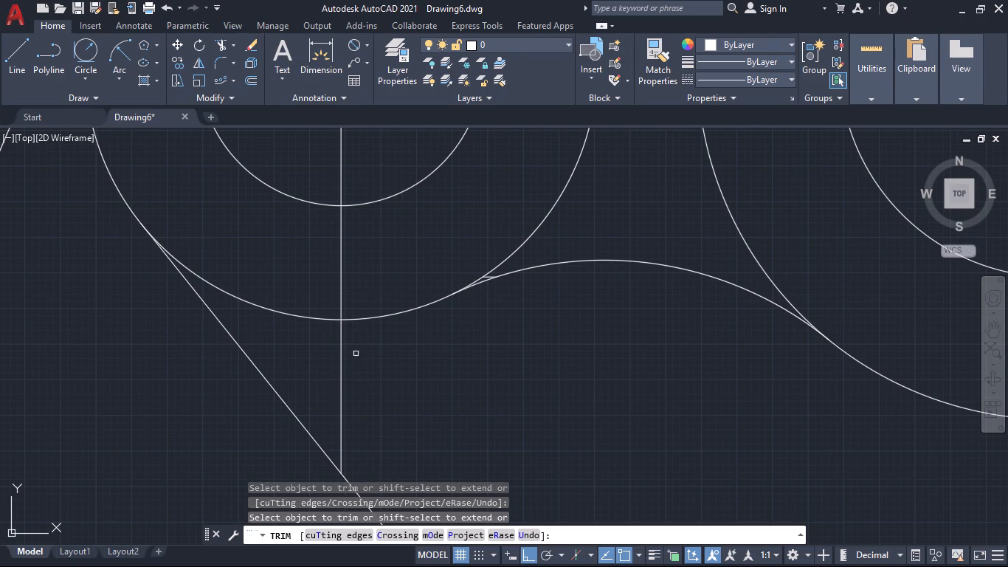
click(344, 371)
click(333, 368)
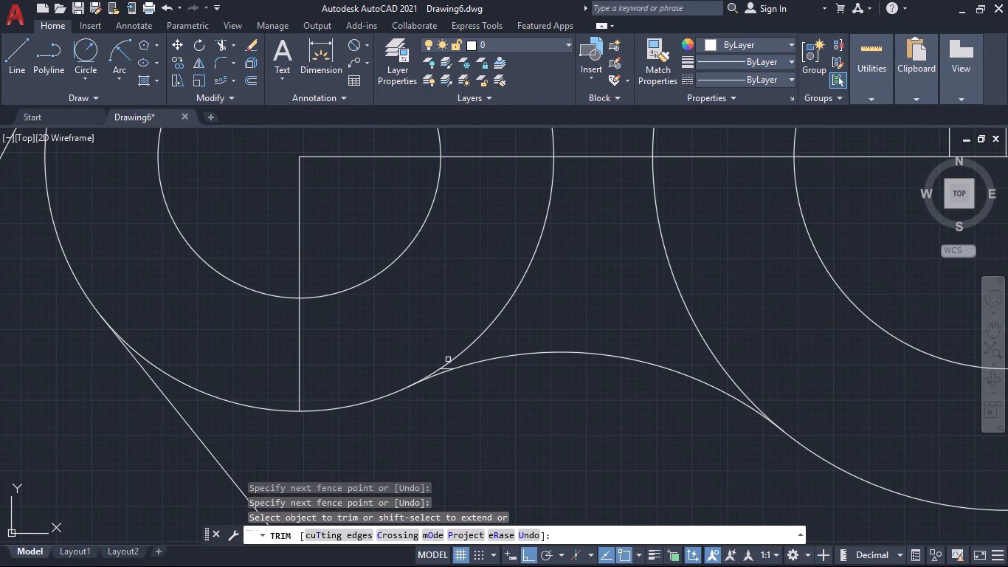
Trim the short leftover beside the left outer circle's tangent arc and the vertical construction line inside the left circles.
click(448, 368)
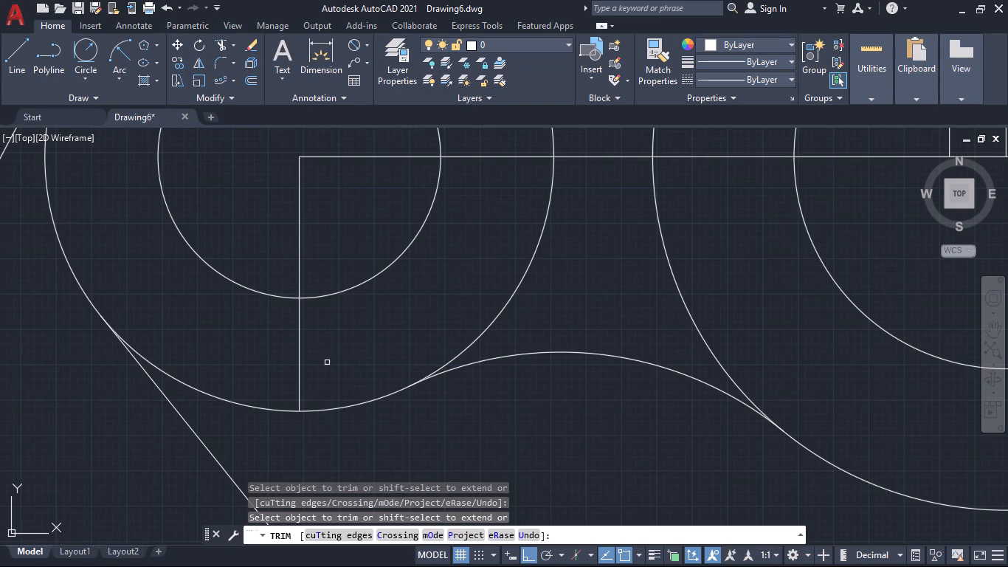
click(327, 362)
click(288, 346)
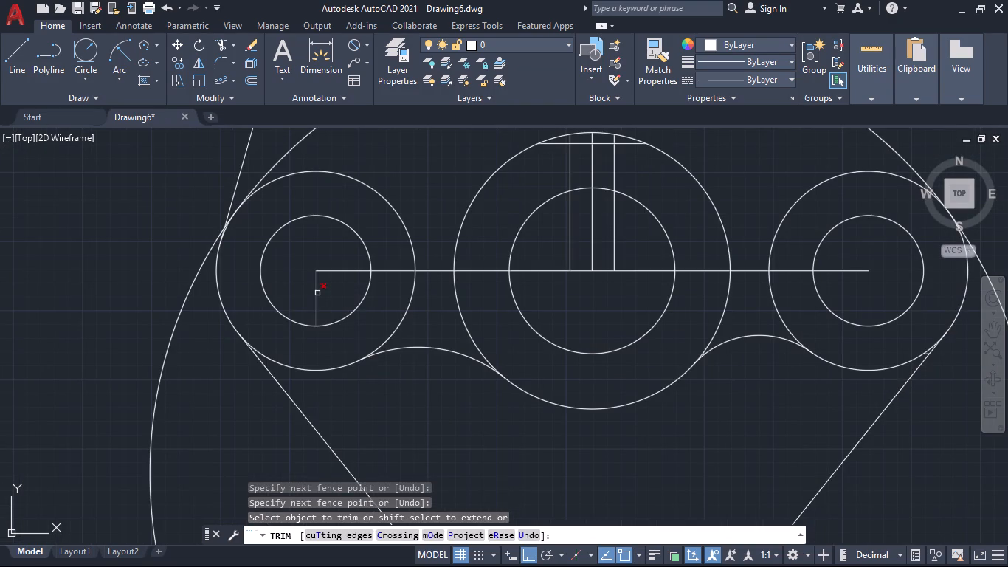
click(317, 293)
Trim the horizontal construction line from the left circle's centre to the central outer circle's right side, keeping the part within the slot's right half.
click(337, 273)
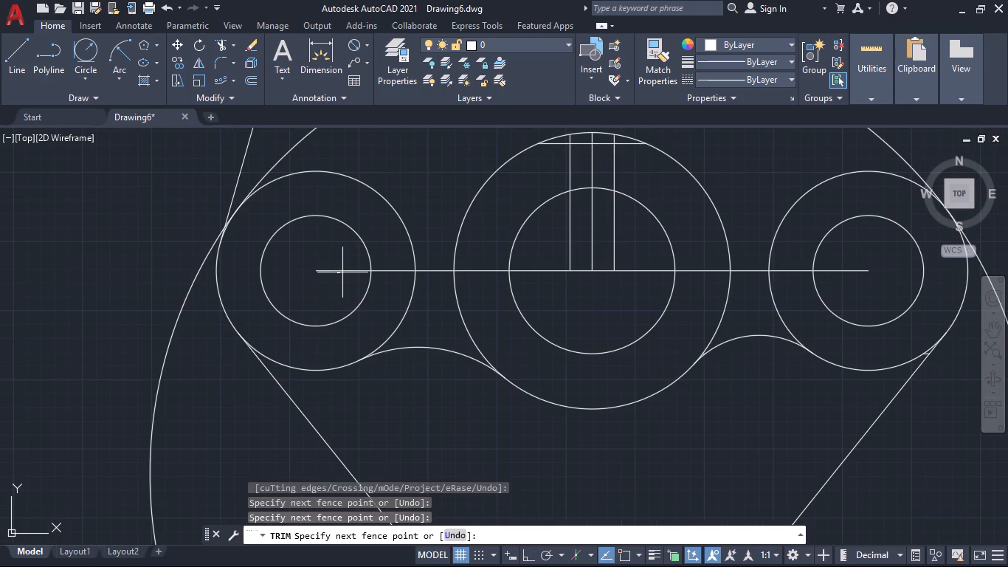
click(351, 264)
click(389, 271)
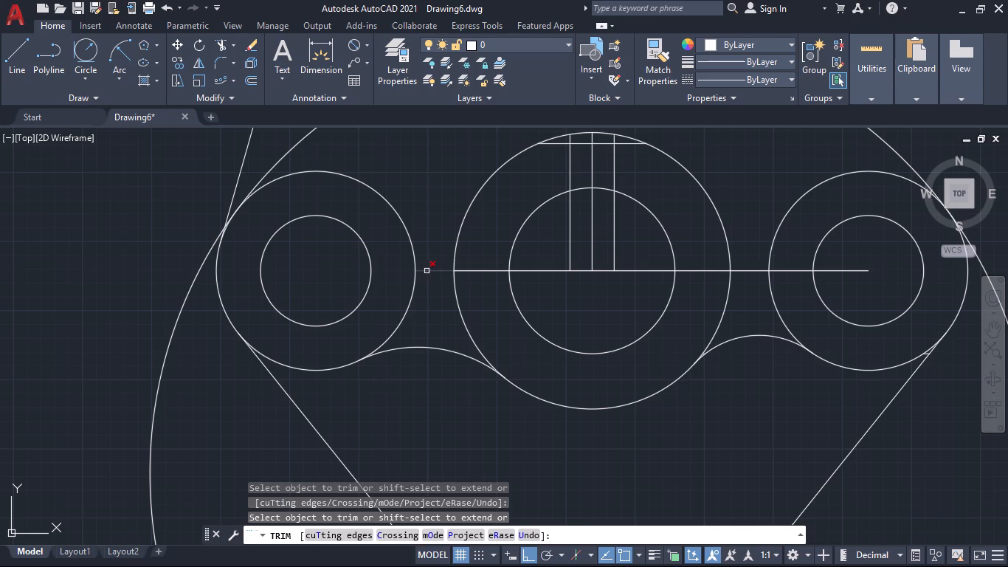
click(427, 271)
click(472, 272)
click(575, 269)
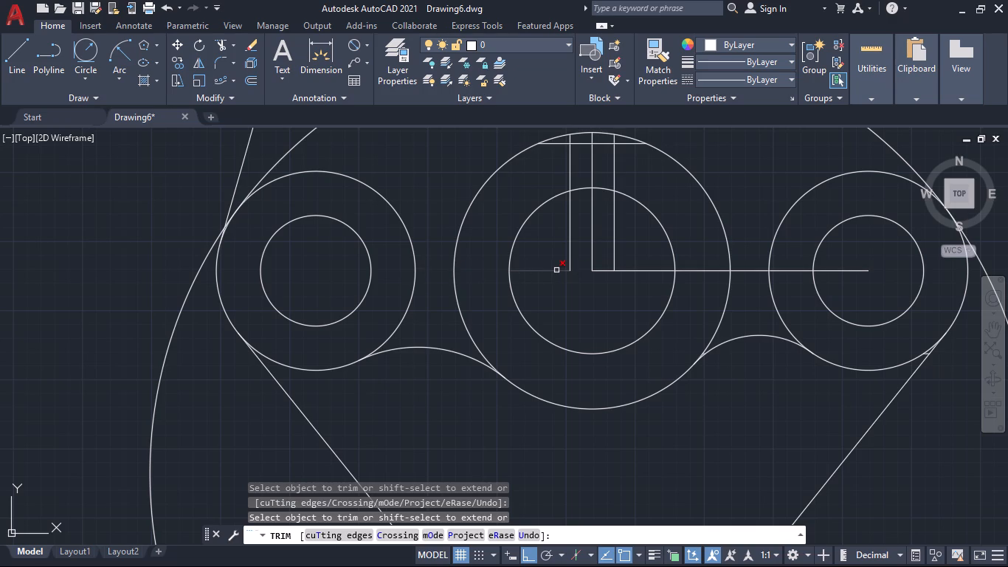
click(547, 270)
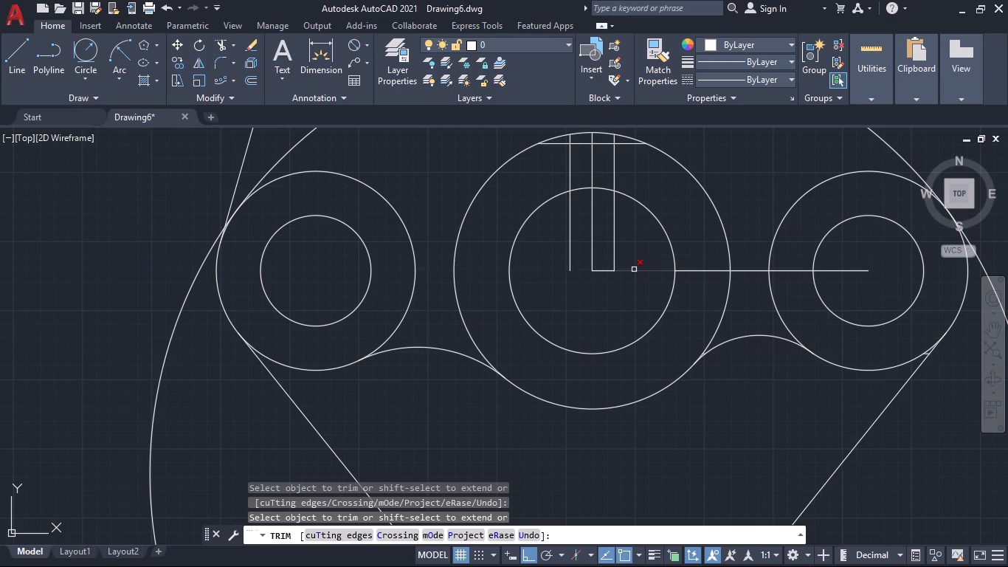
click(634, 269)
click(693, 269)
Trim the central, right and left outer circles' arcs inside the part outline, plus the remaining horizontal line running to the right circle's centre.
click(726, 304)
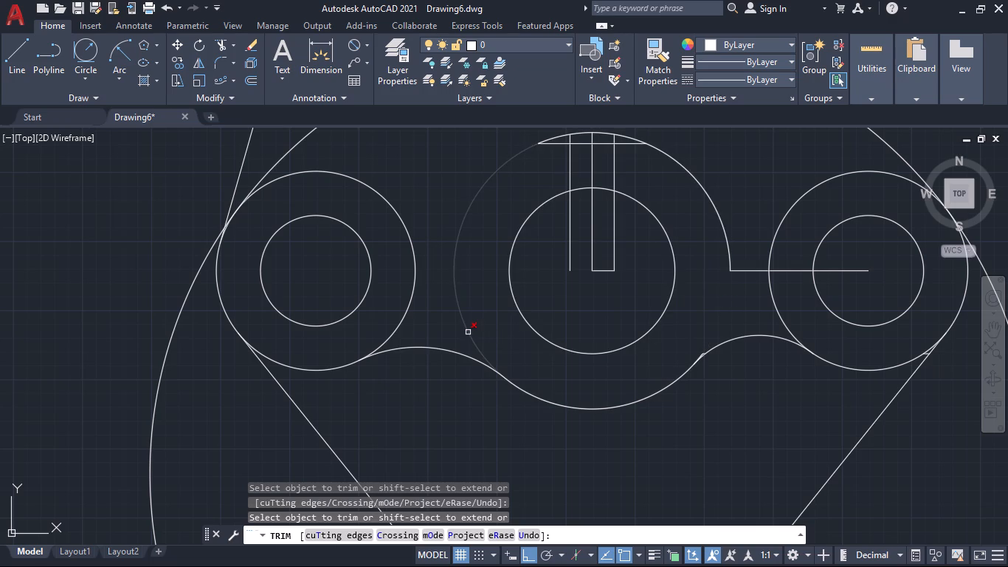
click(468, 332)
click(725, 228)
click(743, 272)
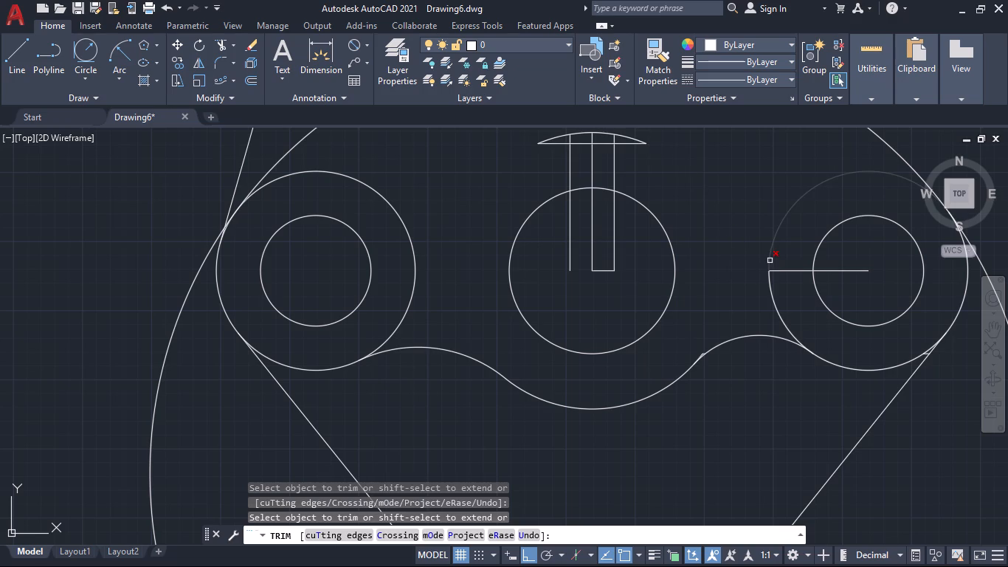
click(770, 261)
click(774, 296)
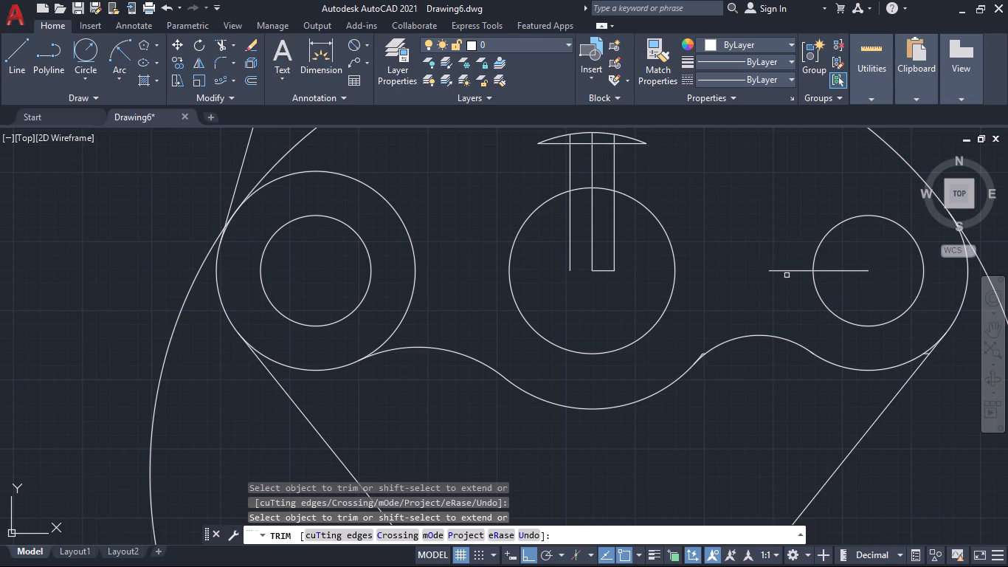
click(787, 271)
click(835, 270)
click(390, 203)
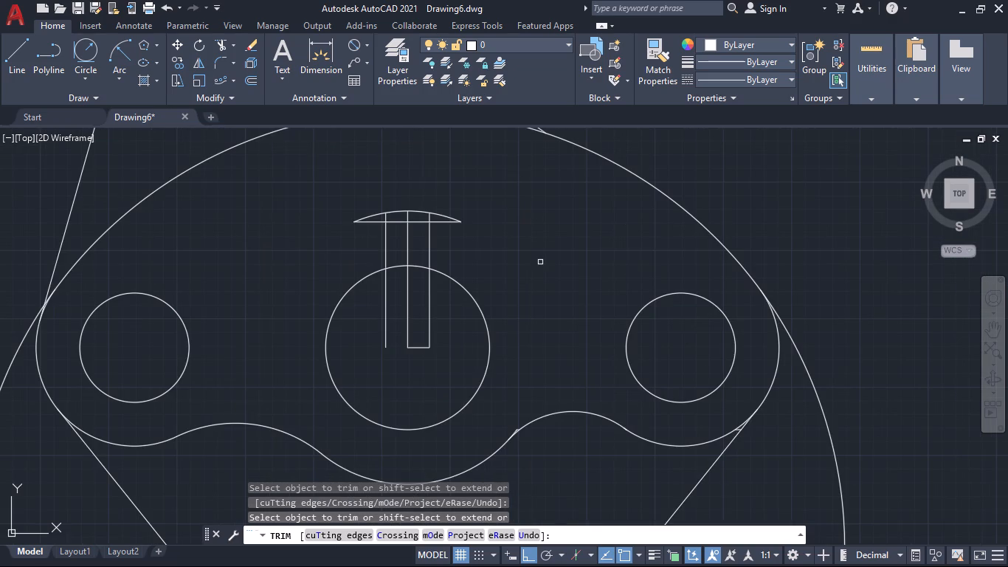
Trim the arc and line ends projecting beyond the slot's sides and above its top edge.
click(449, 197)
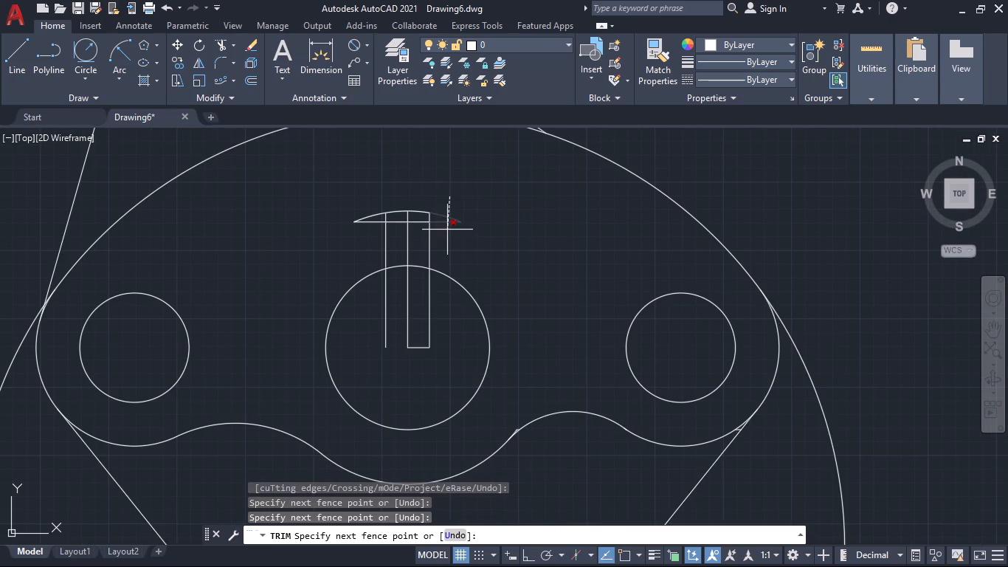
click(447, 230)
click(361, 207)
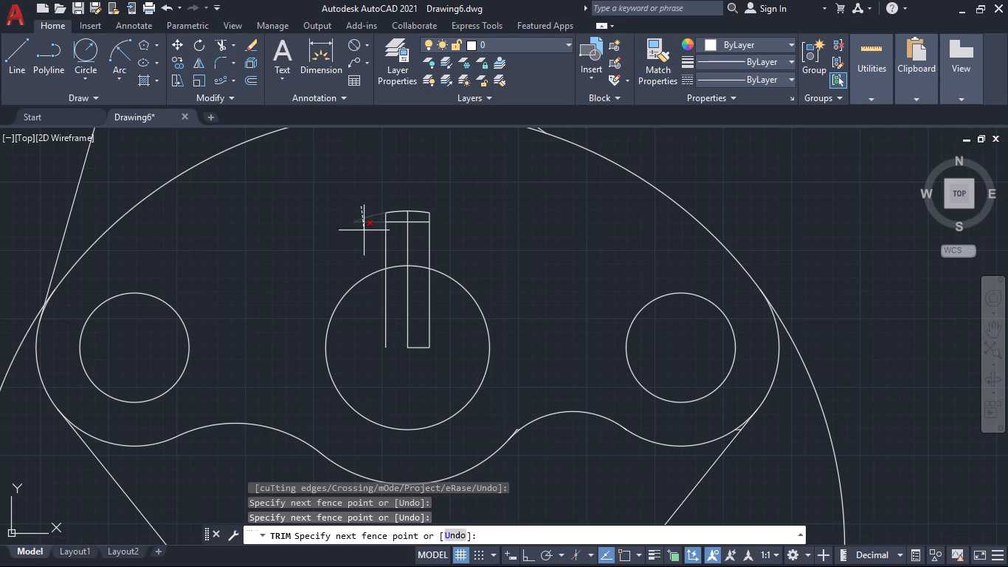
click(364, 230)
click(365, 213)
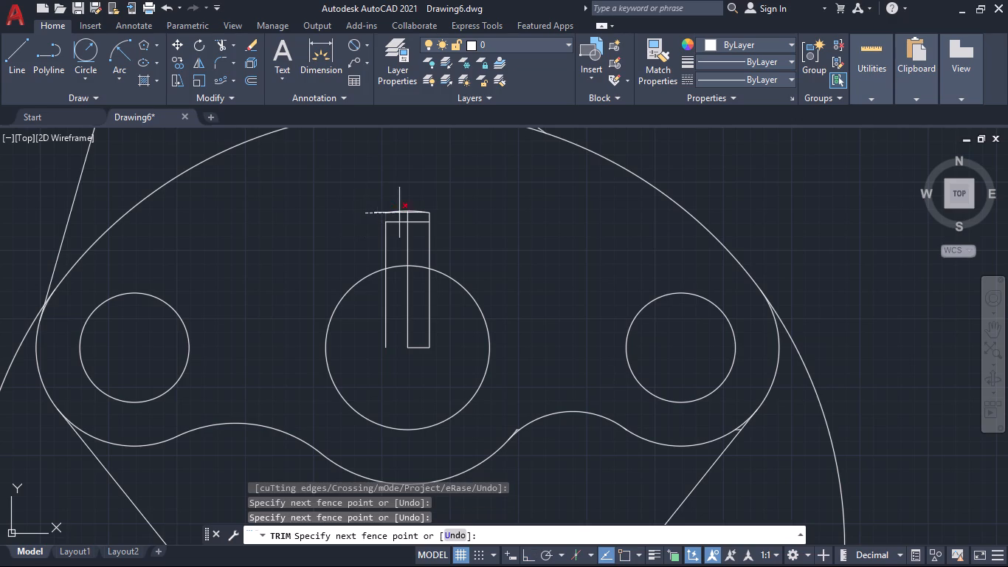
click(429, 213)
click(415, 212)
click(425, 214)
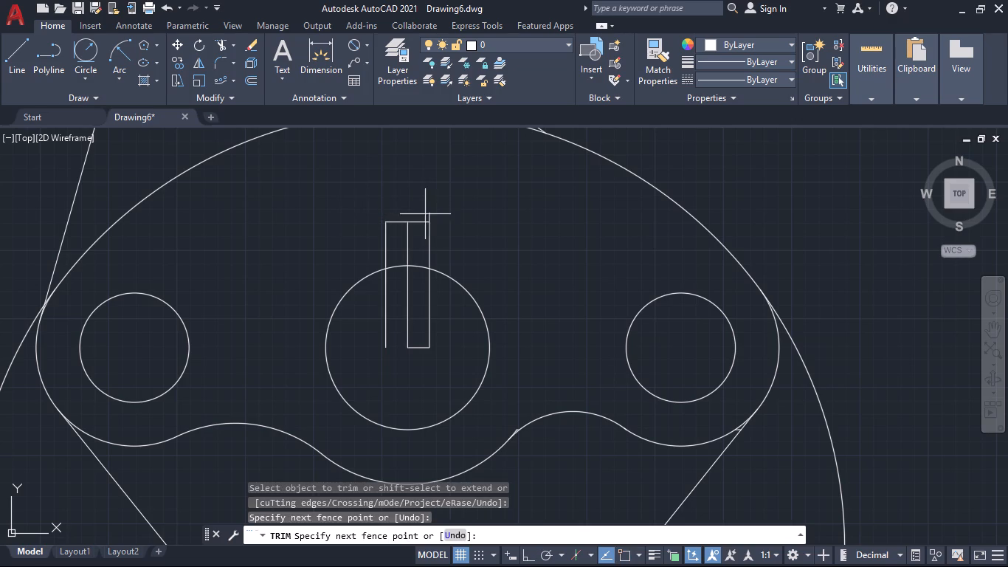
click(440, 217)
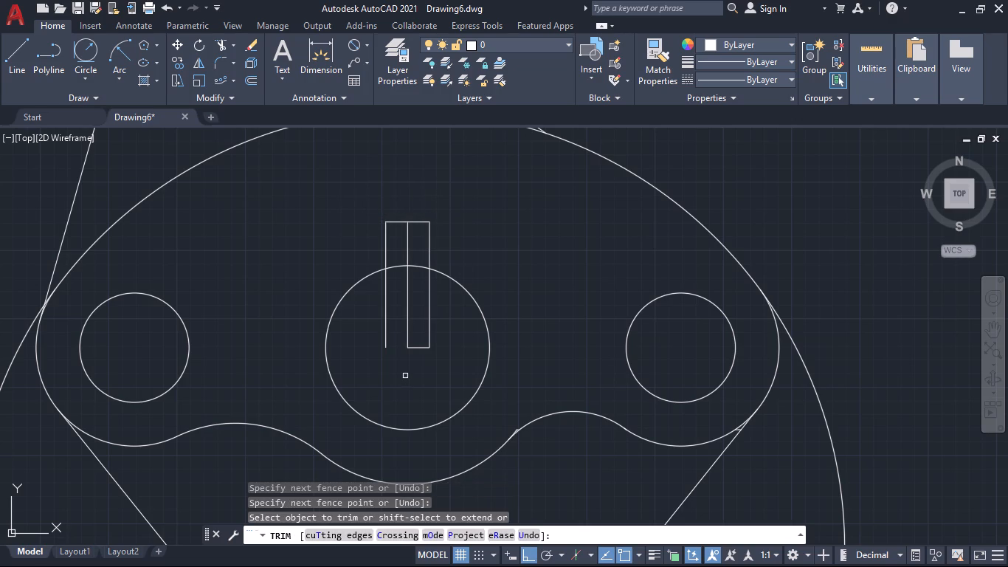
Trim the slot's lines inside the central hole, its centre line, and the hole's arc between the slot sides to form an open keyway.
click(386, 306)
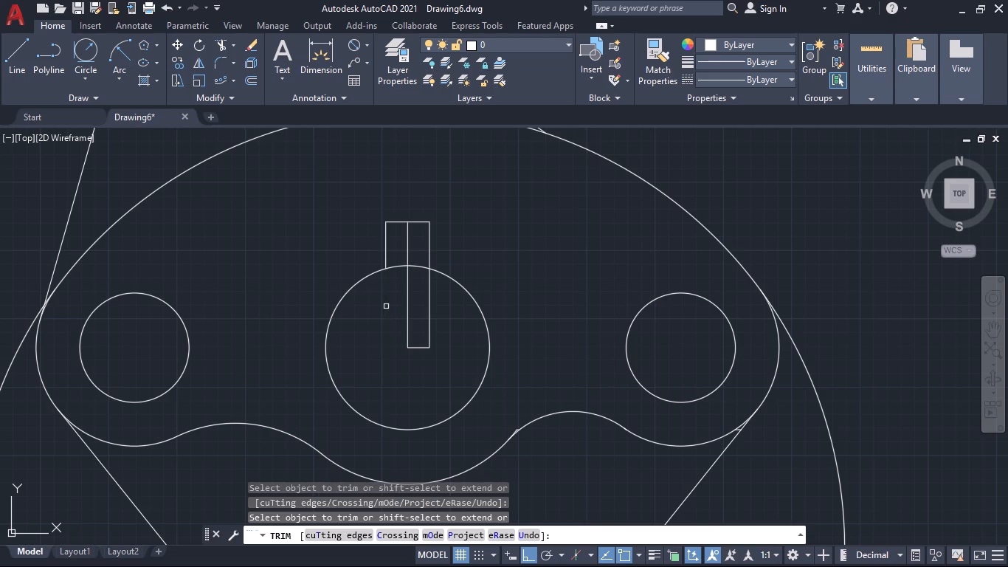
click(402, 306)
click(431, 319)
click(421, 340)
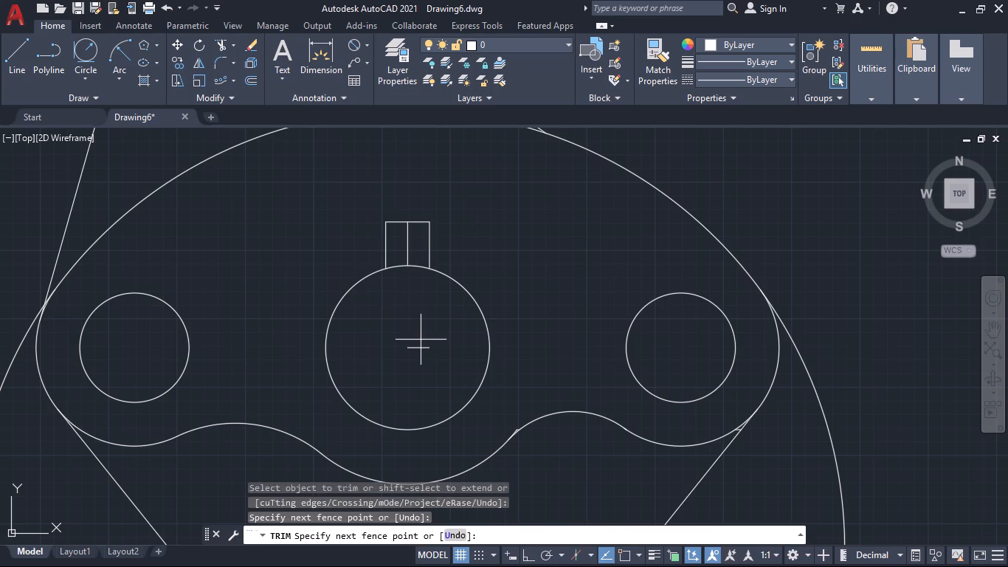
click(418, 364)
click(400, 272)
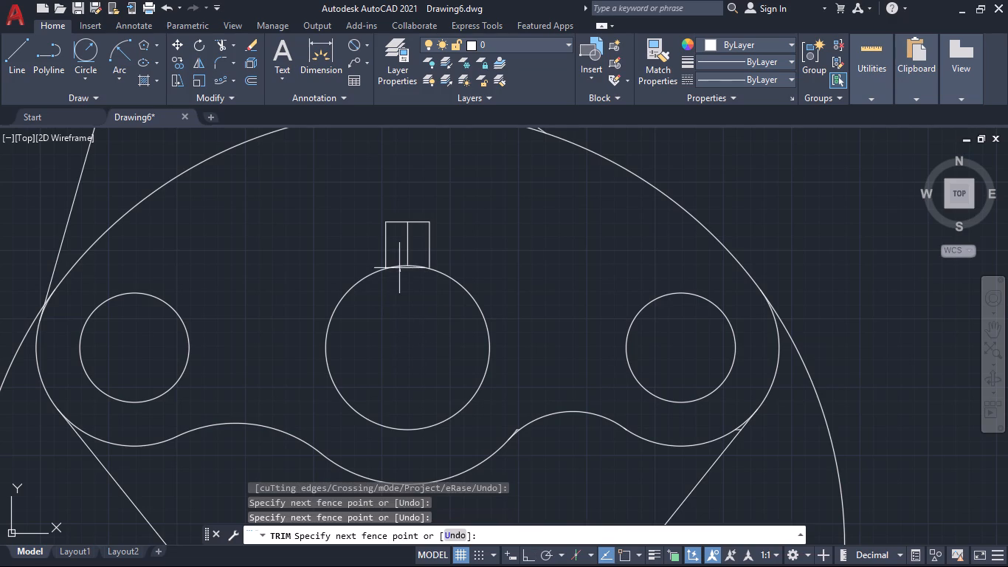
click(415, 251)
click(415, 261)
click(420, 273)
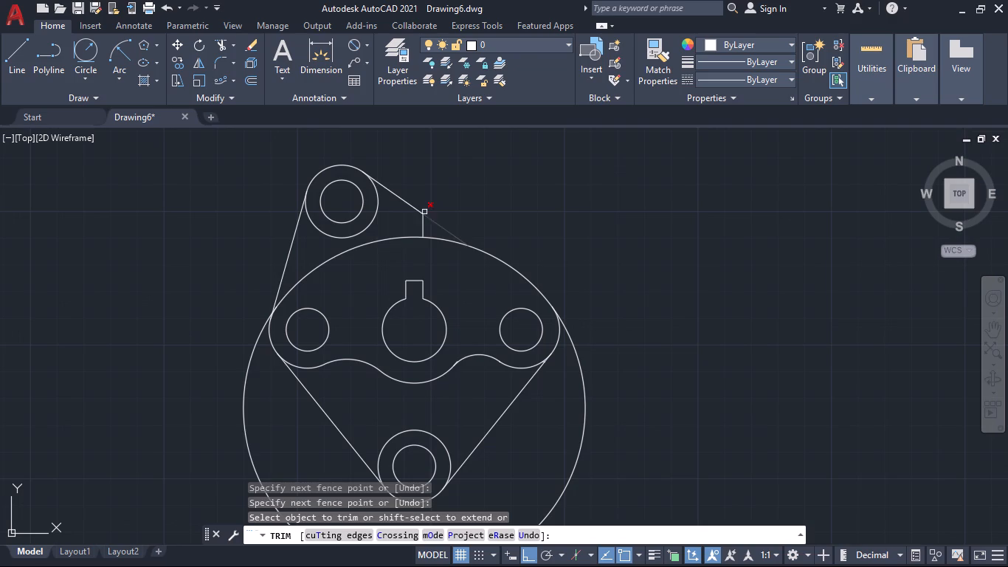
Trim the vertical stub between the upper tangent line and the large circle, and the large circle's arc below the part.
click(421, 227)
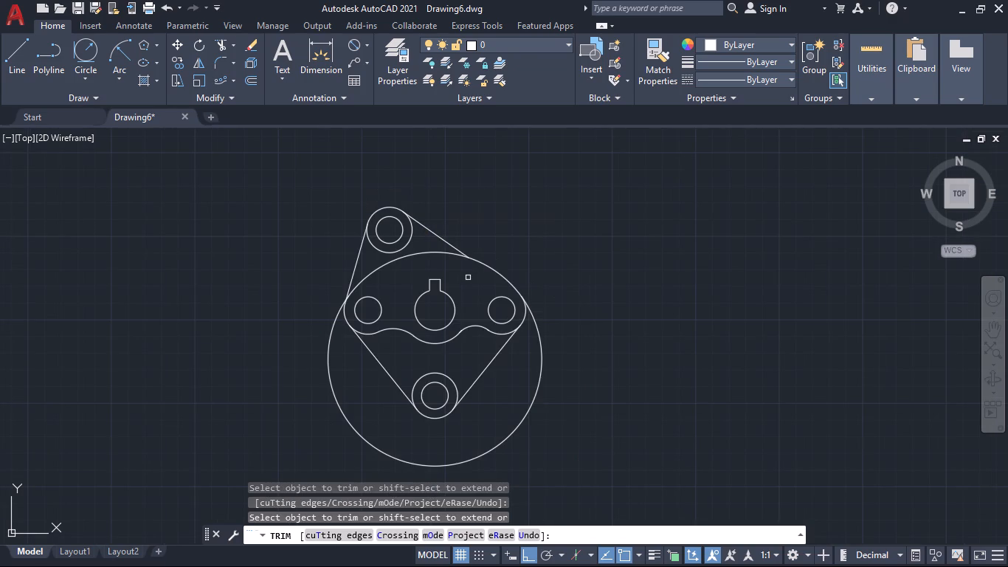
click(512, 430)
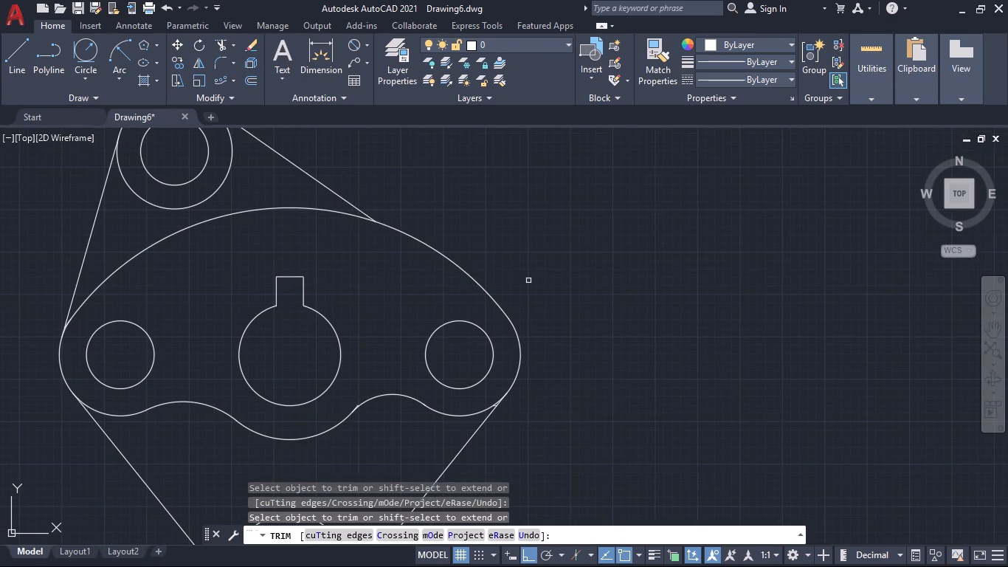
Replace the upper-right line with a new line tangent to the top outer circle and the large upper arc.
click(320, 182)
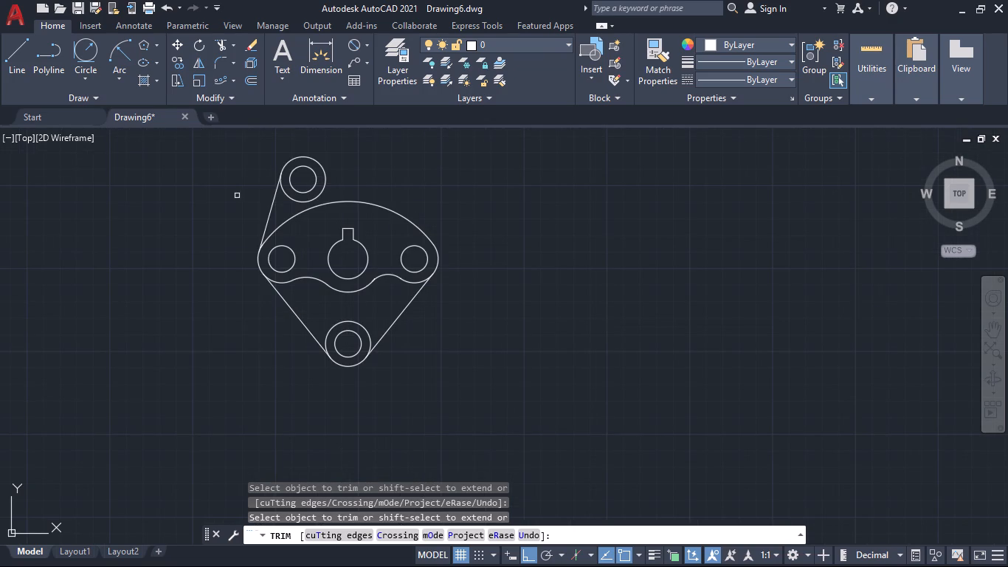
key(Escape)
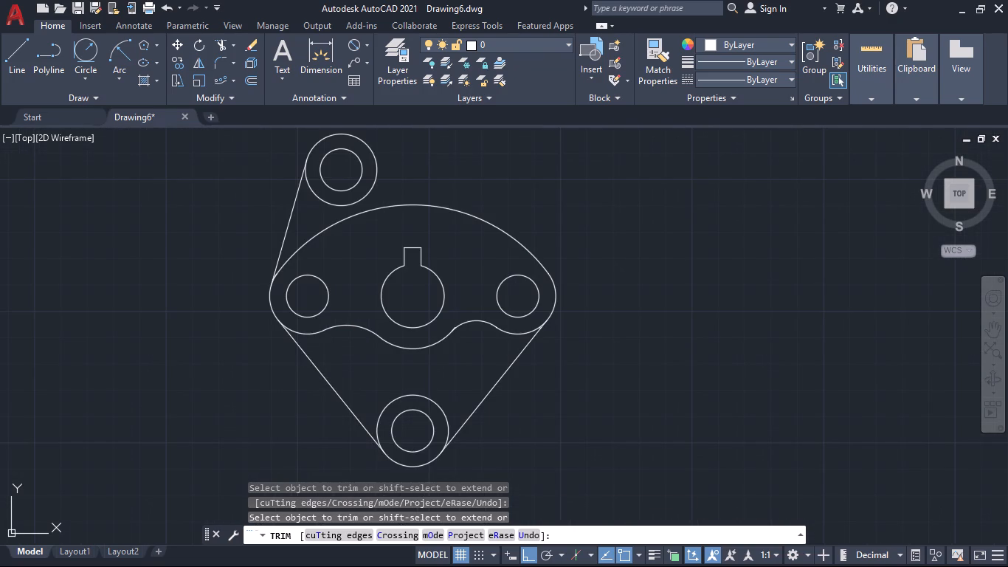
key(l)
key(Return)
text(tan)
key(Return)
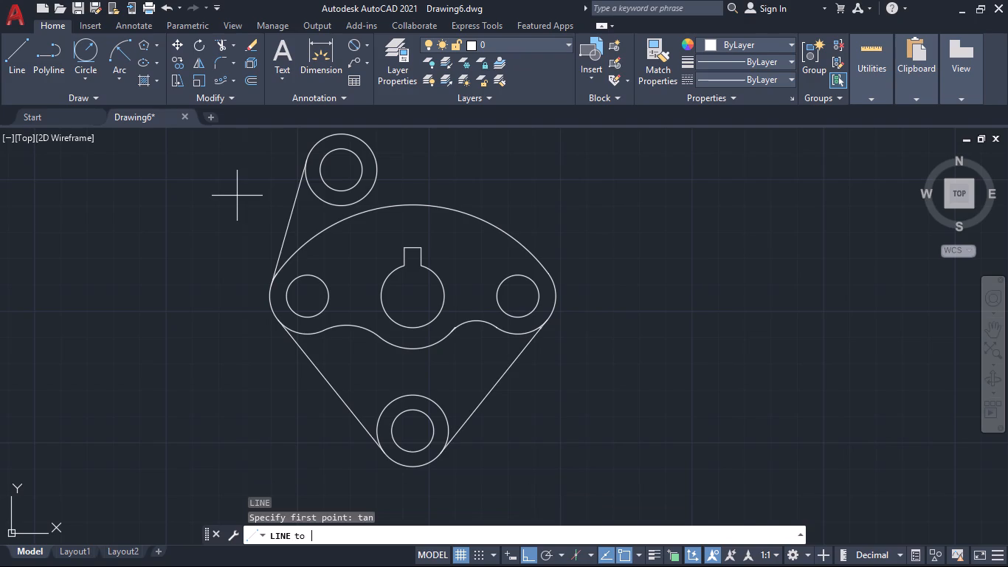
click(370, 151)
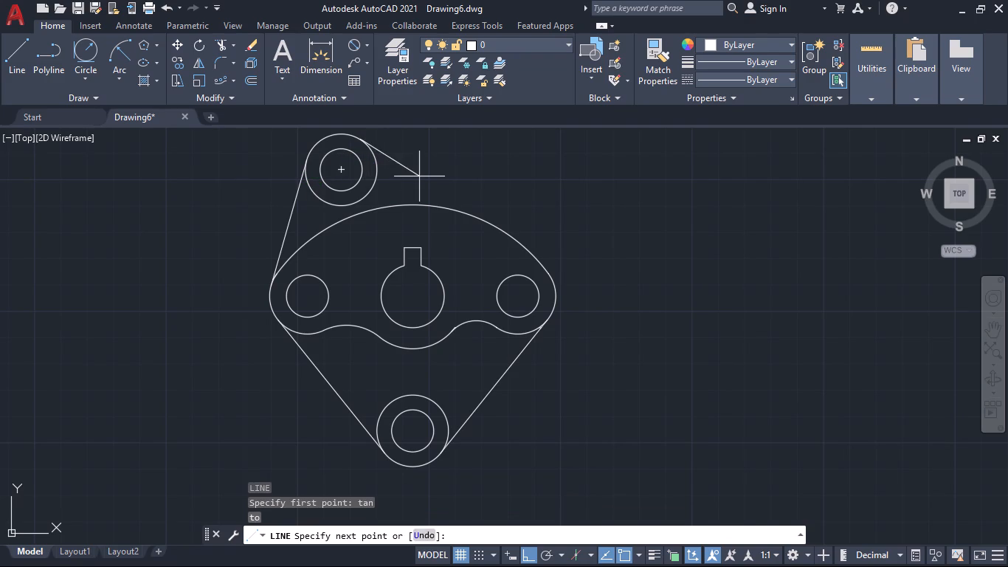
text(tan)
key(Return)
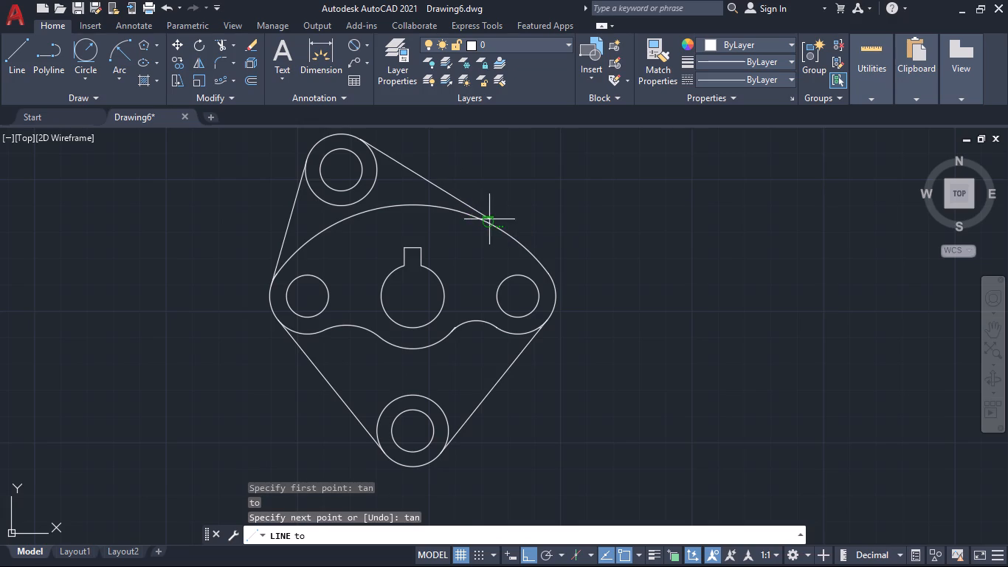
click(497, 228)
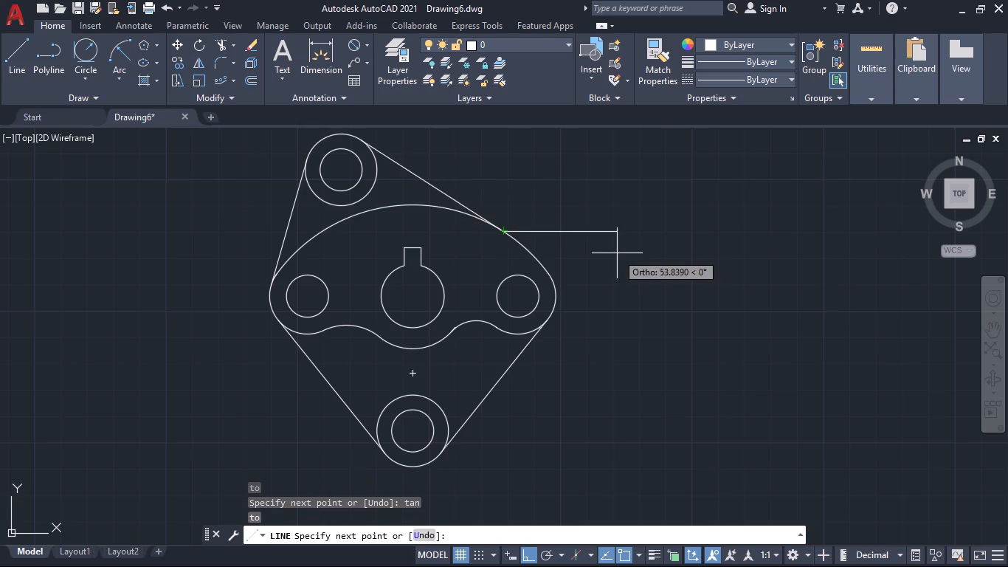
key(space)
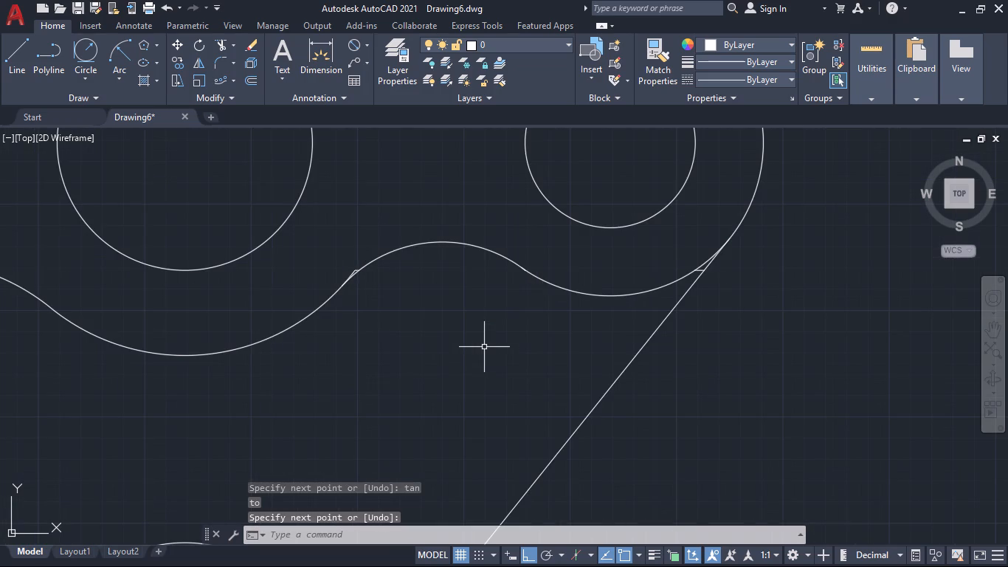
Trim the leftover short horizontal stubs at the wavy lower edge's right concave arc and between the right lobe and lower-right tangent line.
text(tr)
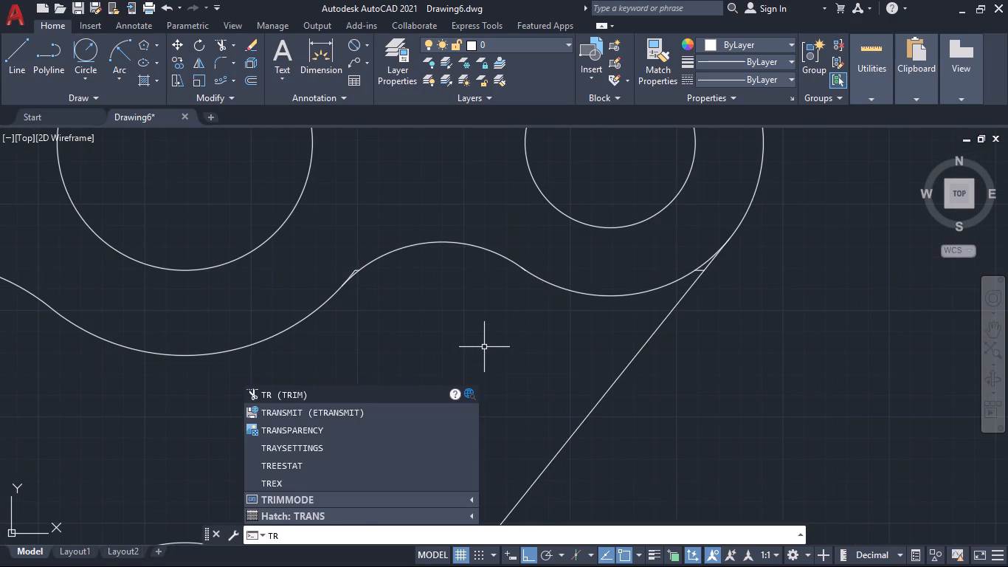
key(Return)
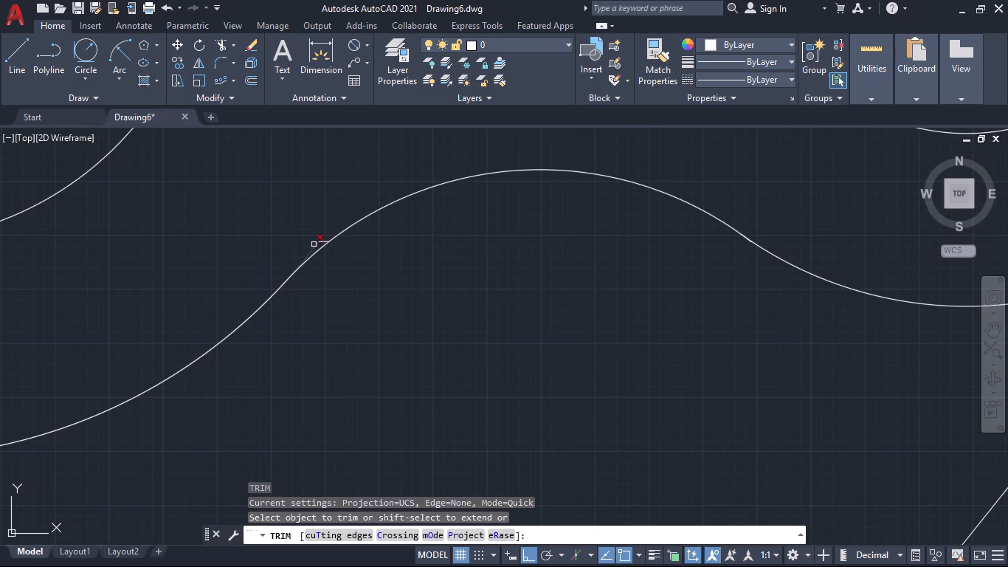
click(314, 244)
click(319, 242)
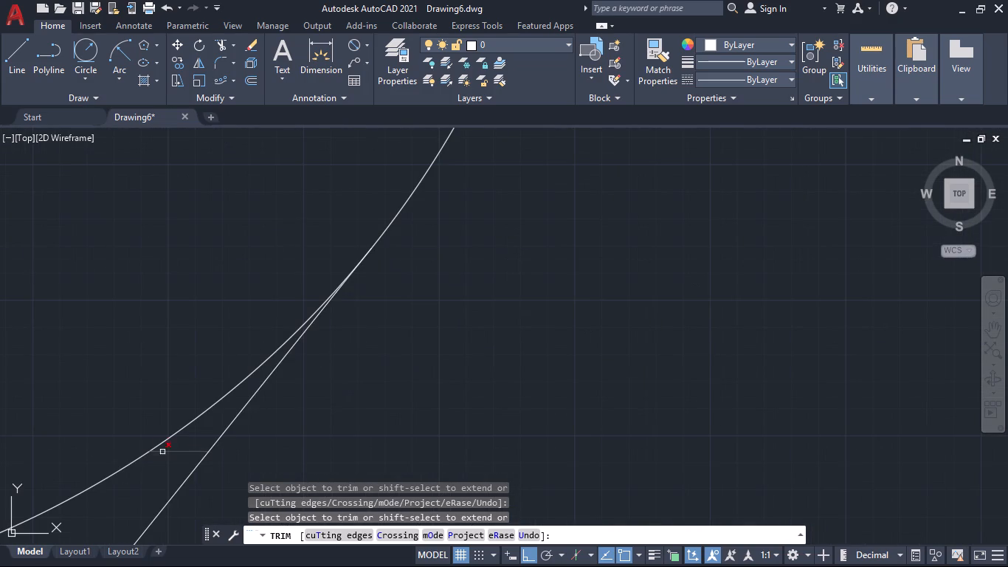
click(176, 453)
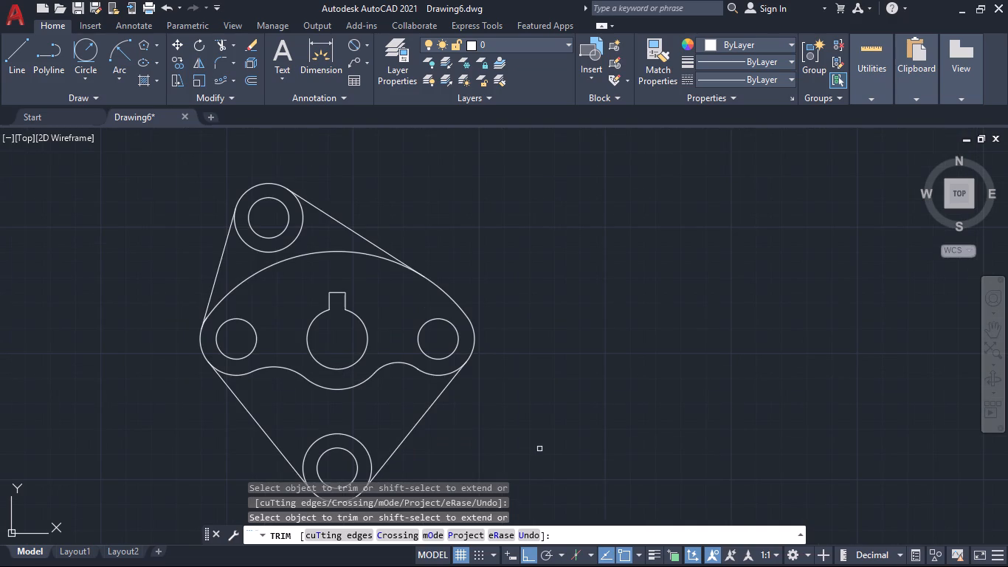
key(Escape)
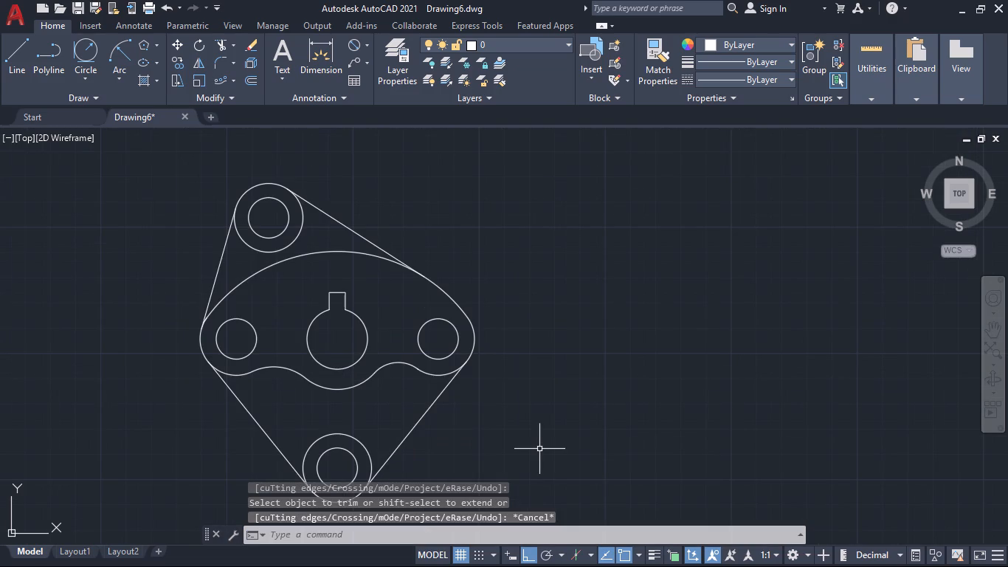
Add a horizontal linear dimension between the centres of the left and right small holes, placed below the part.
drag(308, 35, 312, 41)
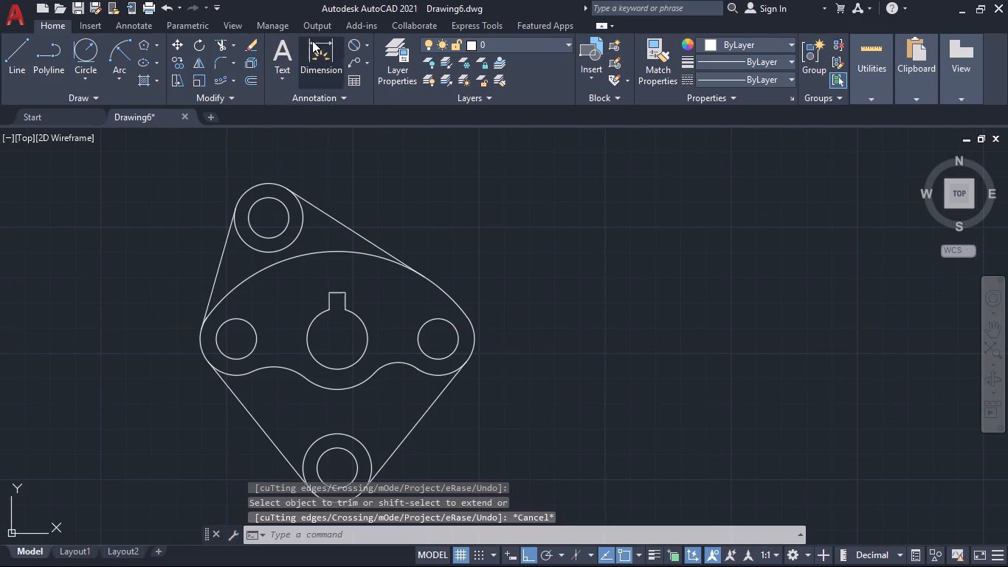
drag(312, 41, 314, 44)
click(314, 44)
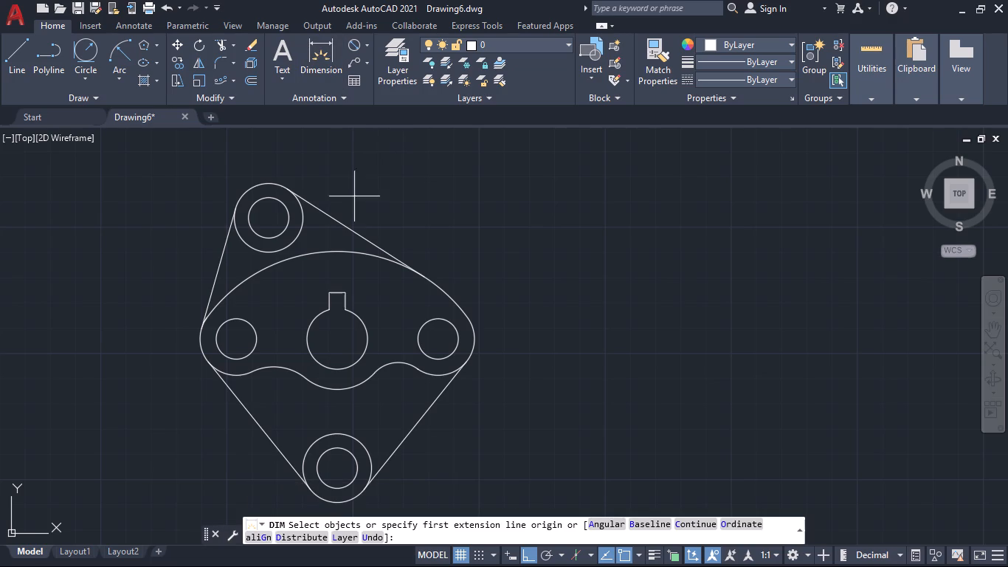
click(237, 337)
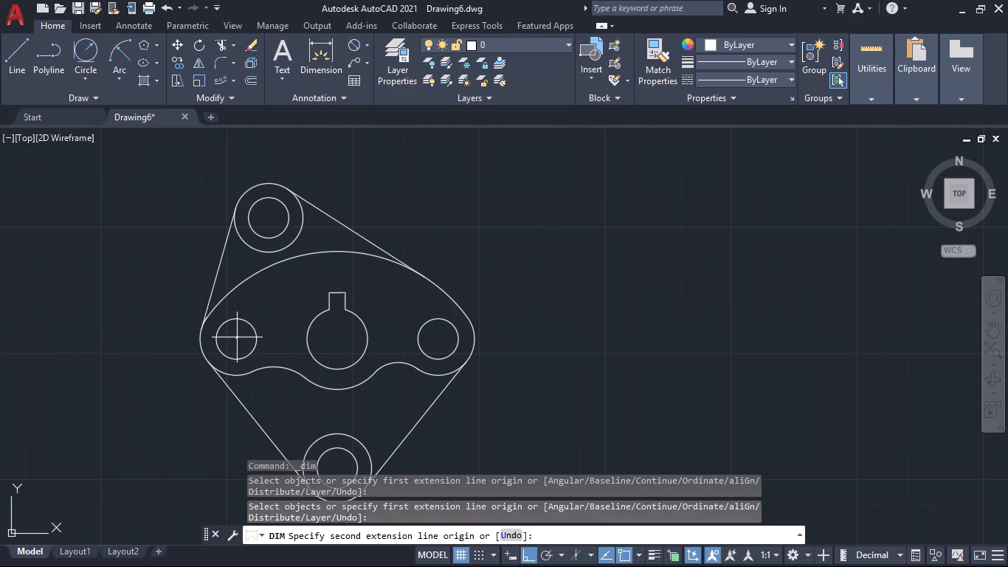
click(438, 340)
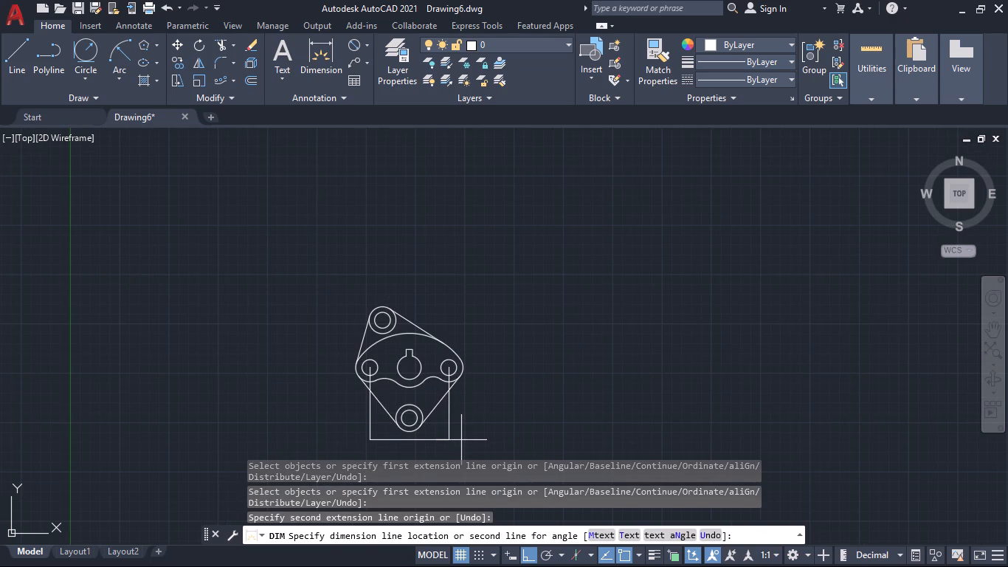
click(461, 440)
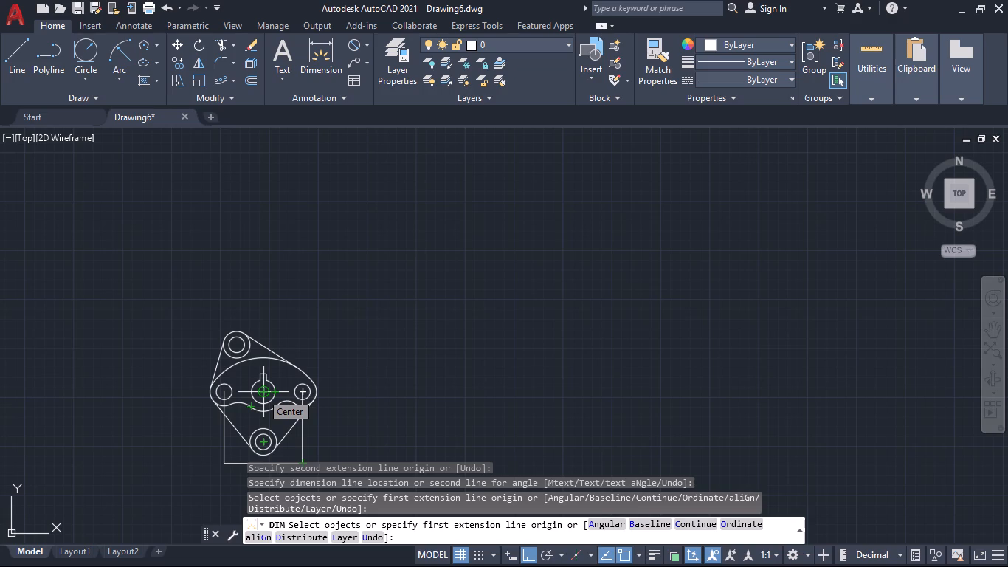
Add a vertical dimension from the top circle's centre to the left hole's centre level, placed left of the part.
click(236, 346)
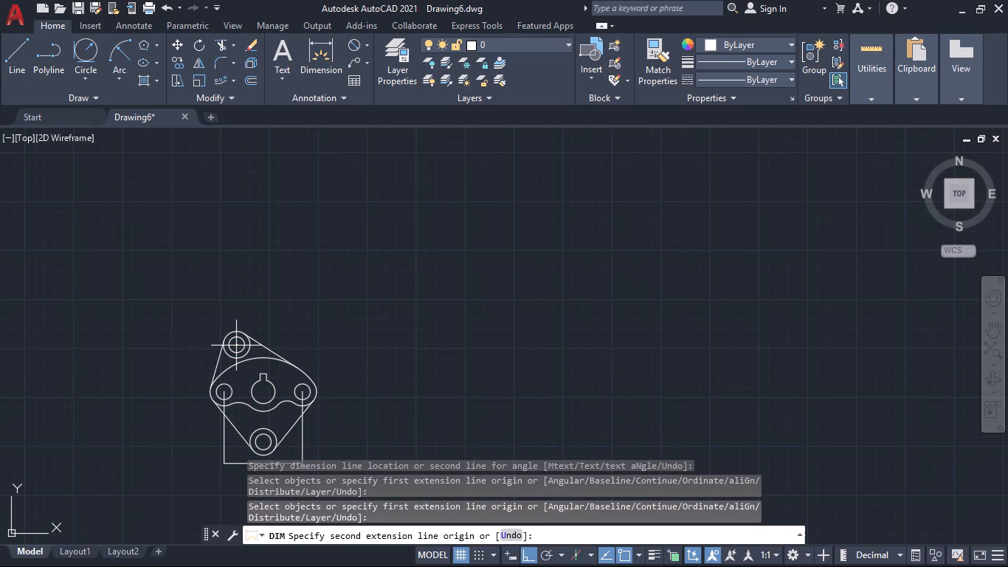
click(237, 393)
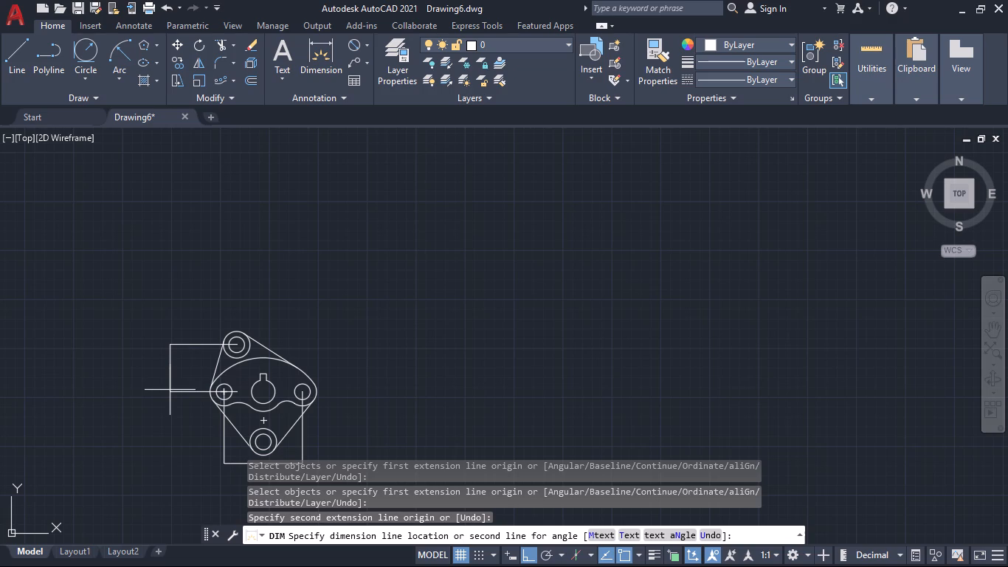
click(189, 390)
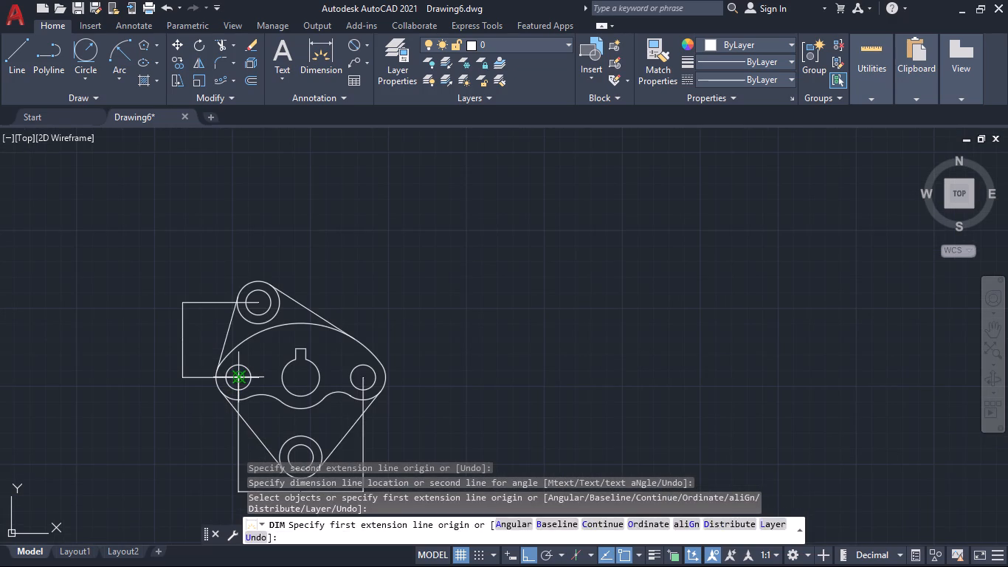
Add a vertical dimension from the left hole's centre to the bottom circle's centre level, in line with the upper vertical dimension.
click(242, 378)
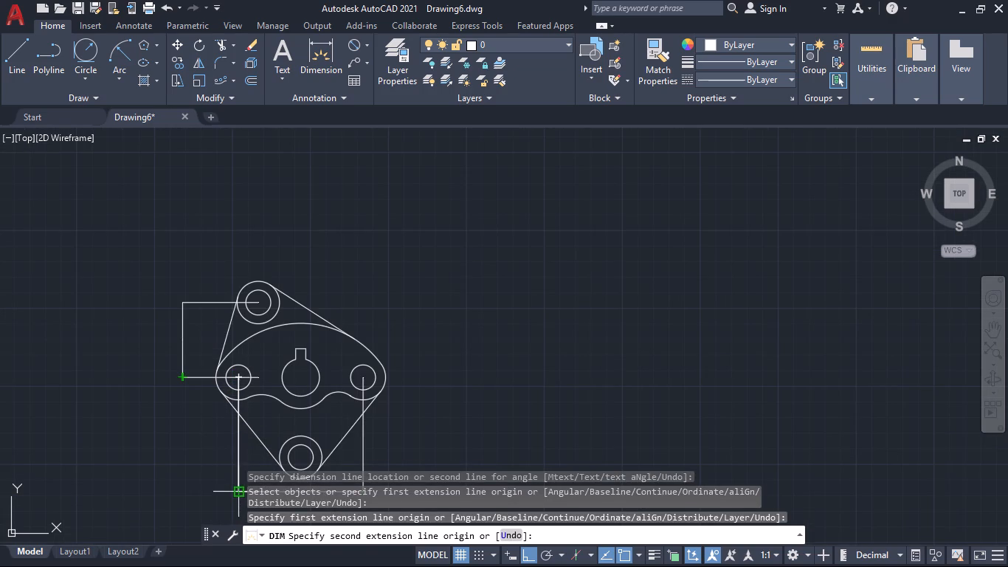
click(239, 489)
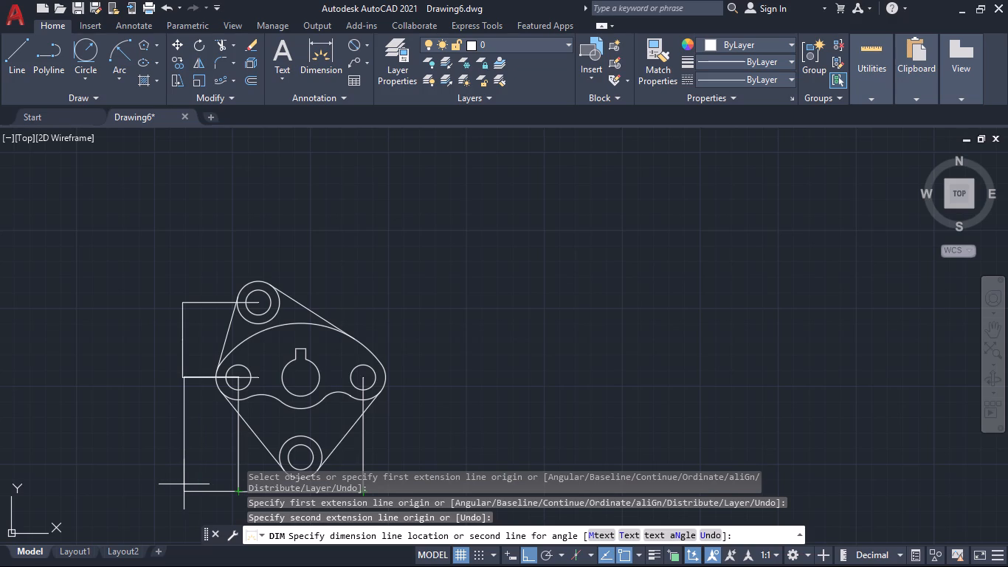
key(ctrl+z)
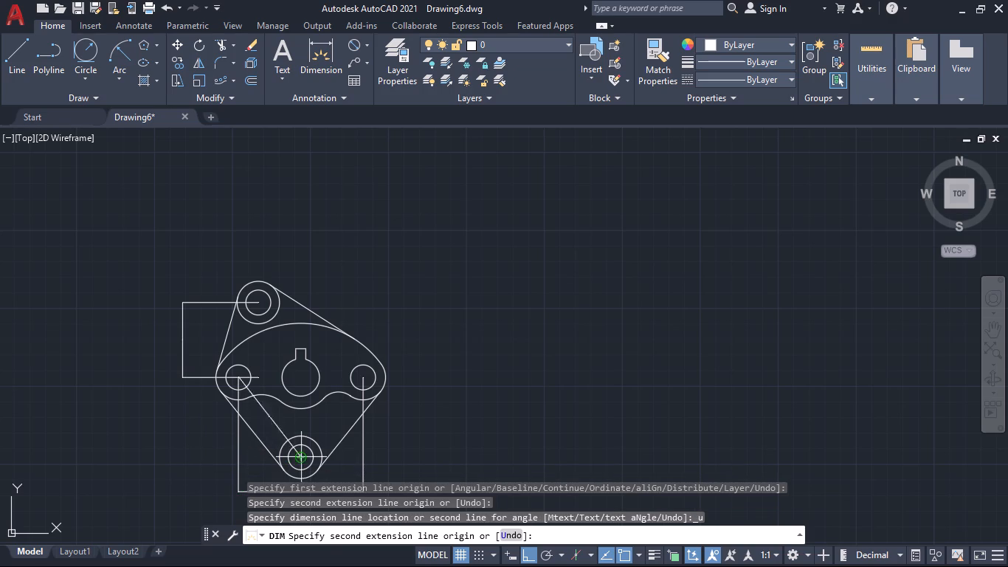
click(238, 458)
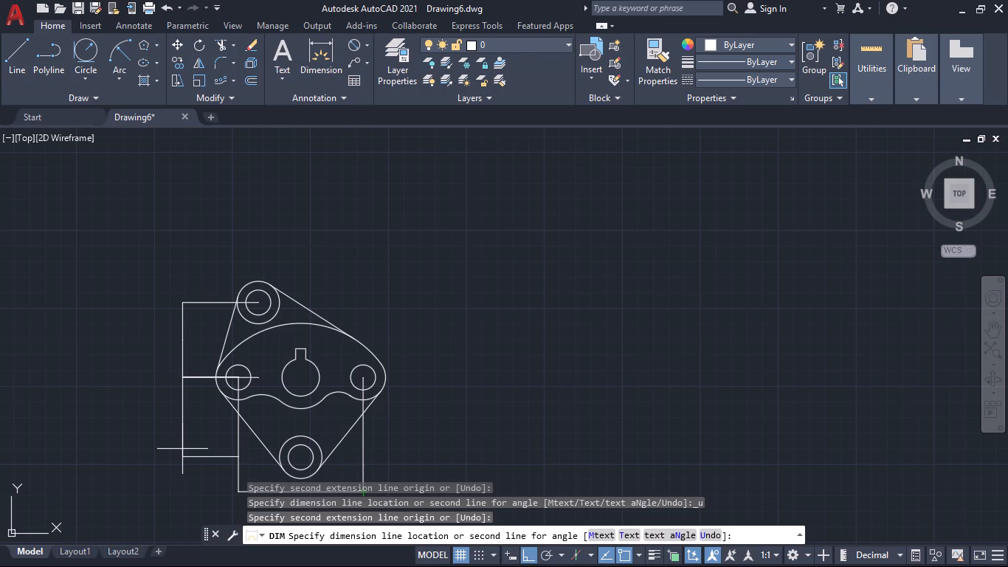
click(182, 449)
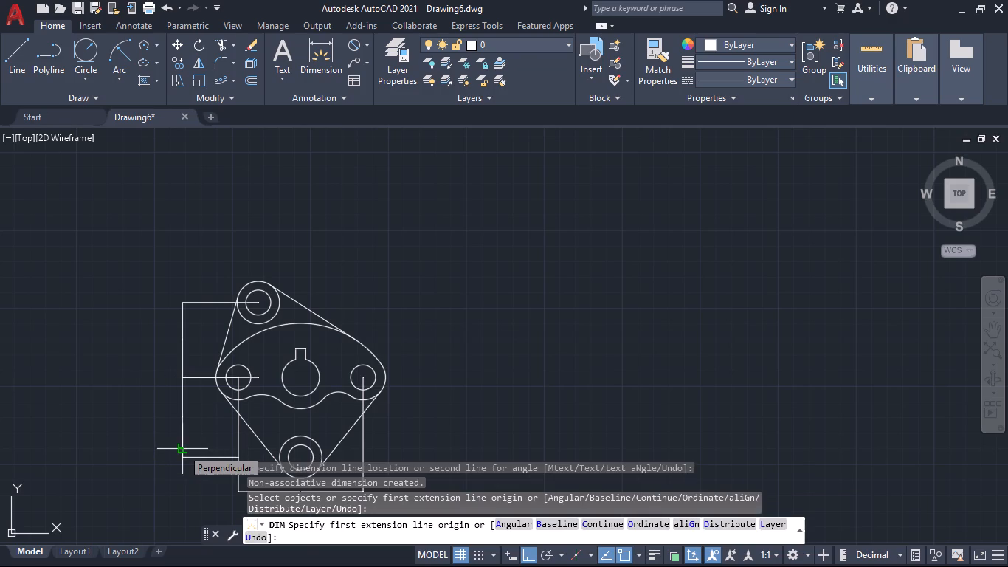
key(space)
key(space)
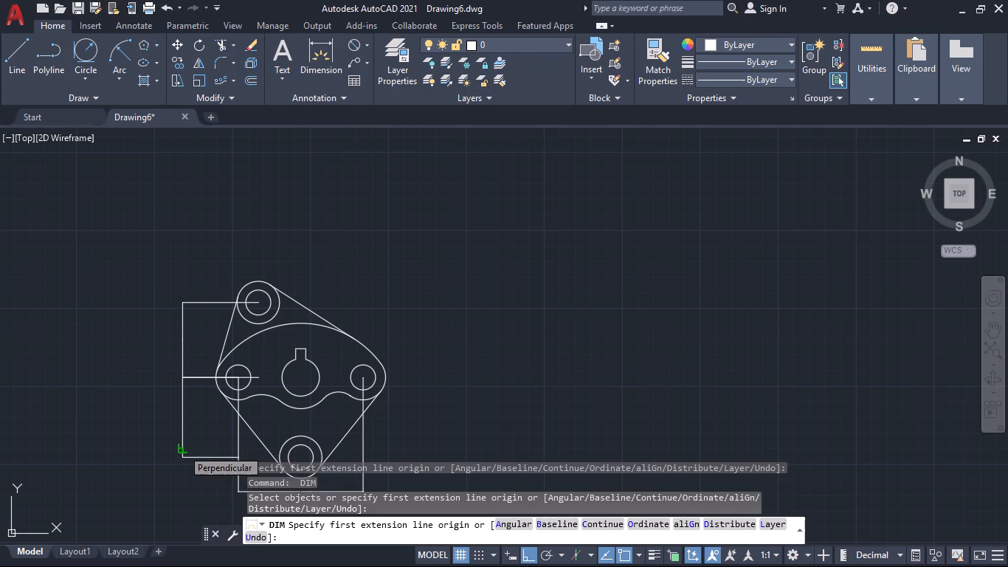
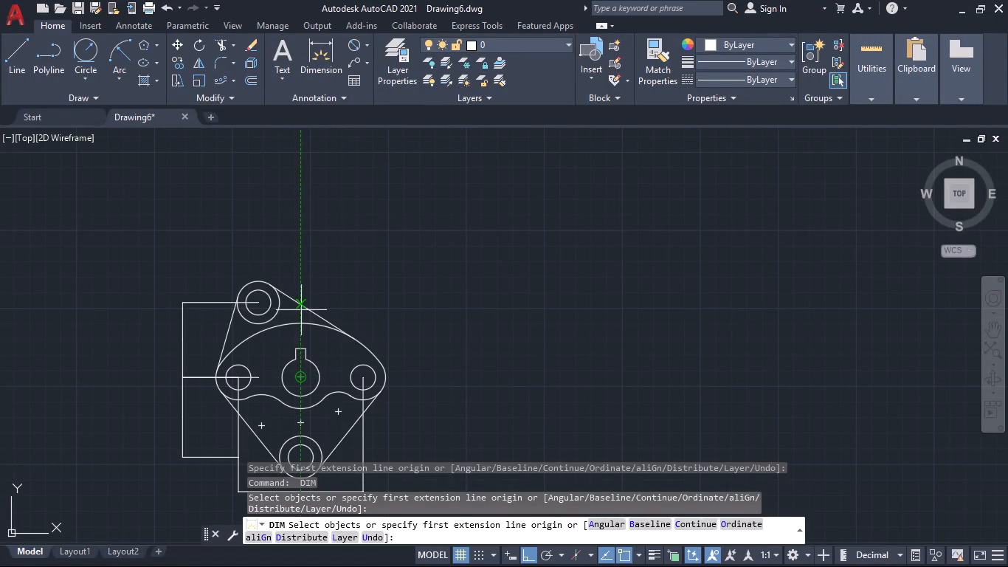
Add a horizontal dimension from the top circle's centre to the bore's vertical centreline, placed above the part.
click(255, 303)
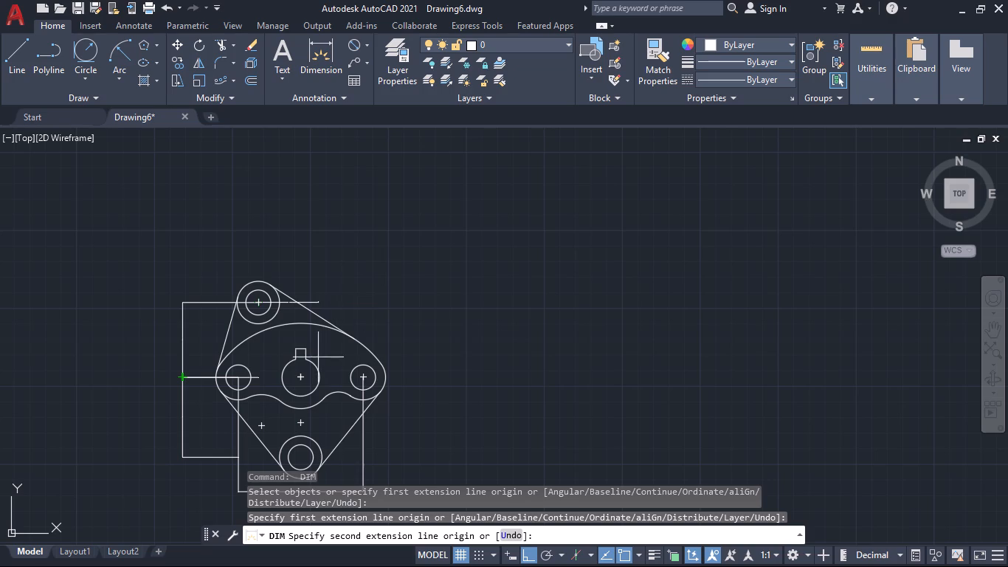
click(300, 303)
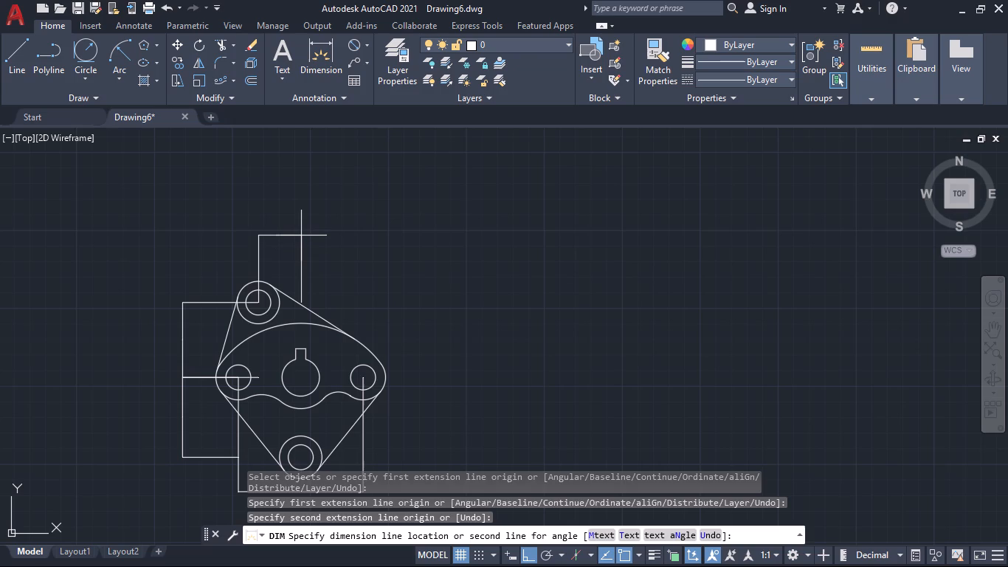
click(301, 236)
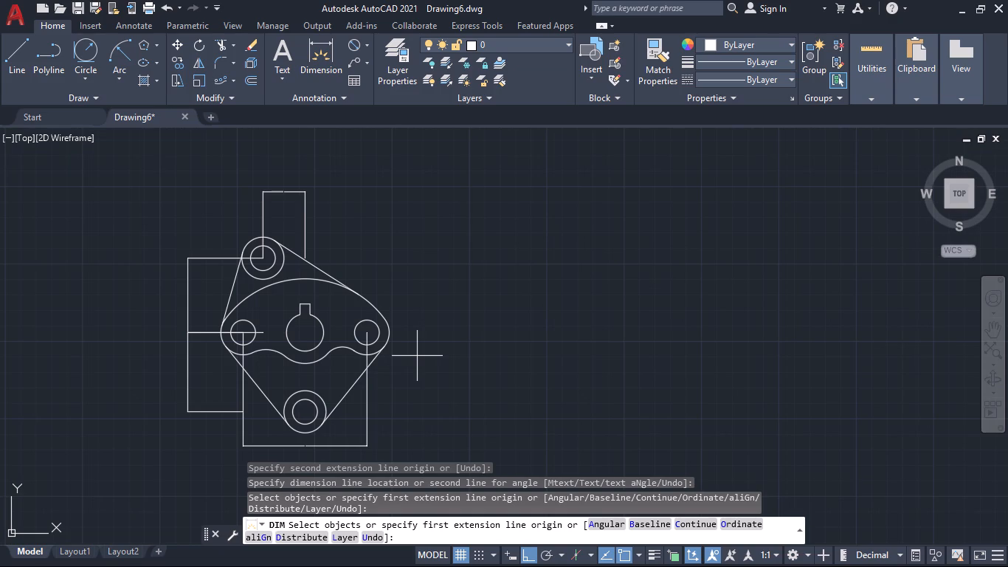
key(Escape)
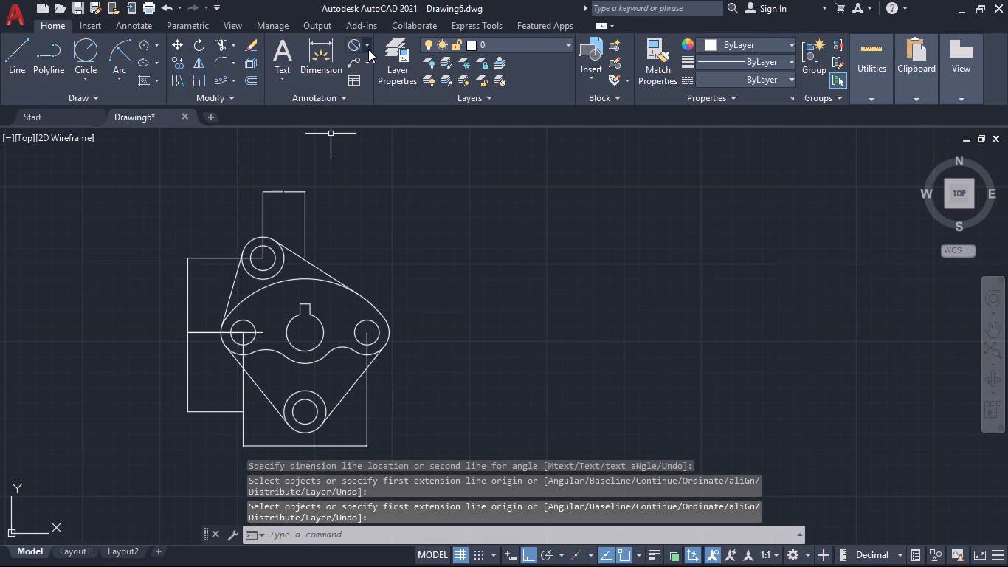
Add diameter dimensions to the bottom boss's outer circle and the top boss's inner circle, placed just outside each boss.
click(367, 47)
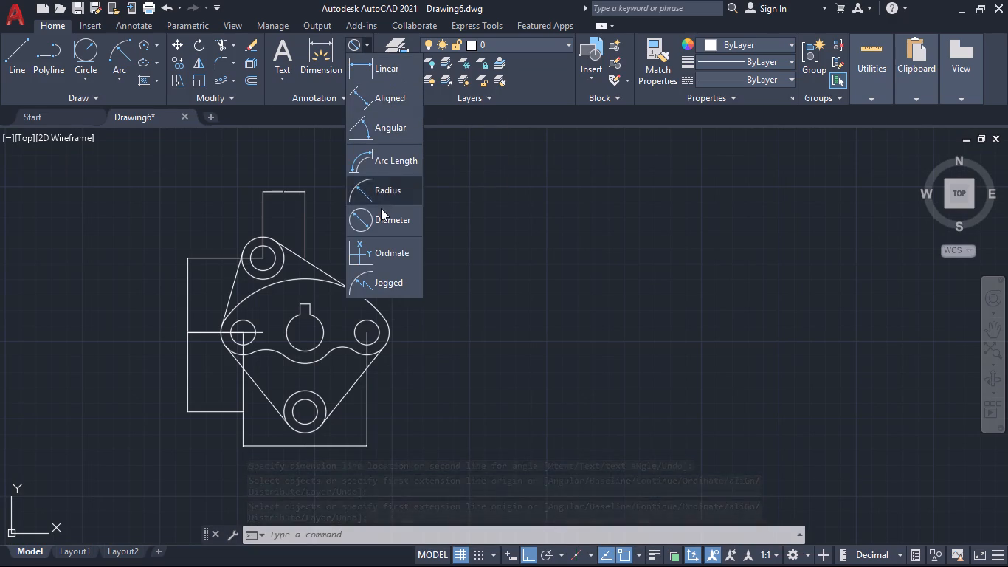
click(474, 231)
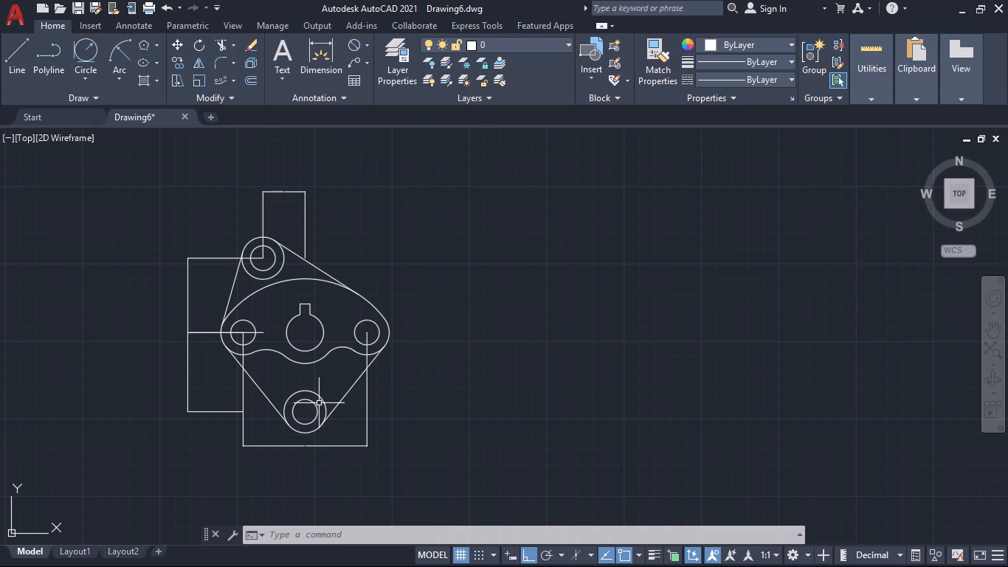
click(353, 45)
click(324, 402)
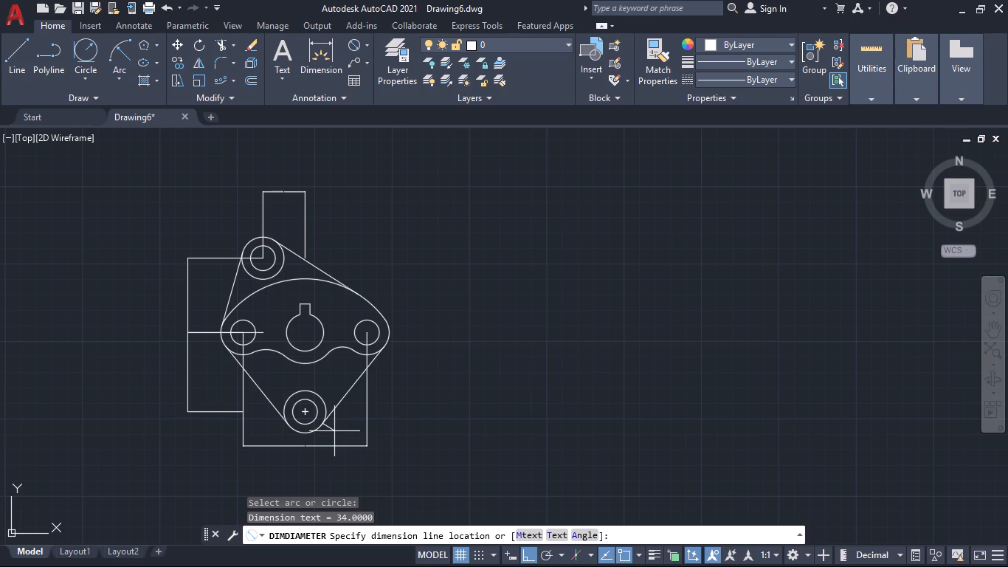
click(334, 431)
key(space)
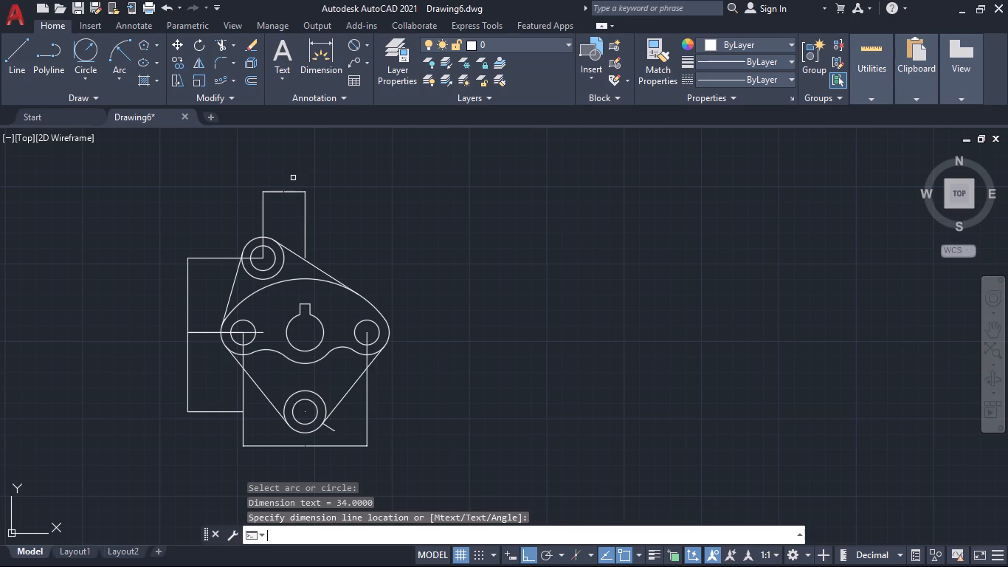
click(272, 251)
click(277, 225)
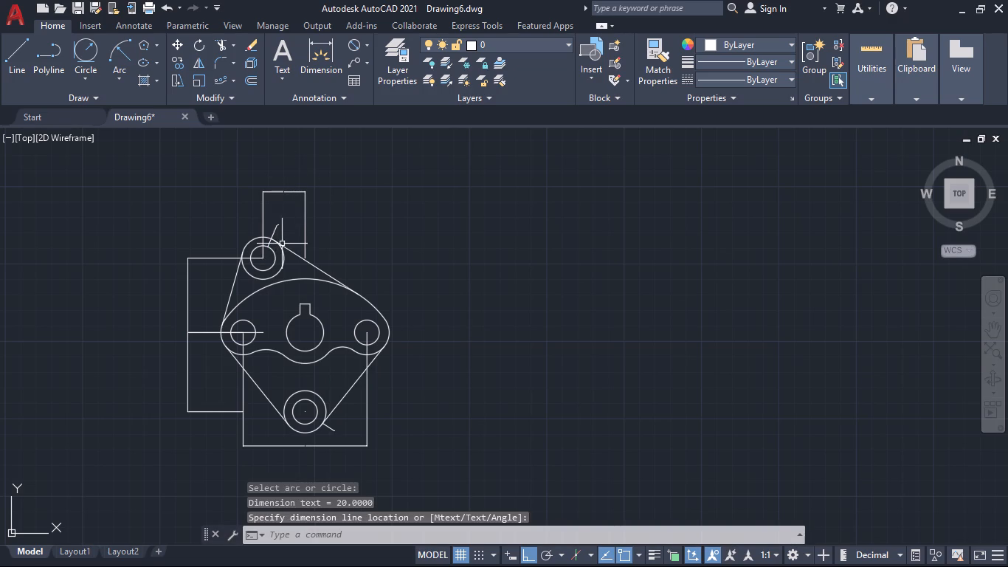
Add diameter dimensions to the large upper arc and the central keyed bore, placing both outside the outline at the upper right.
key(space)
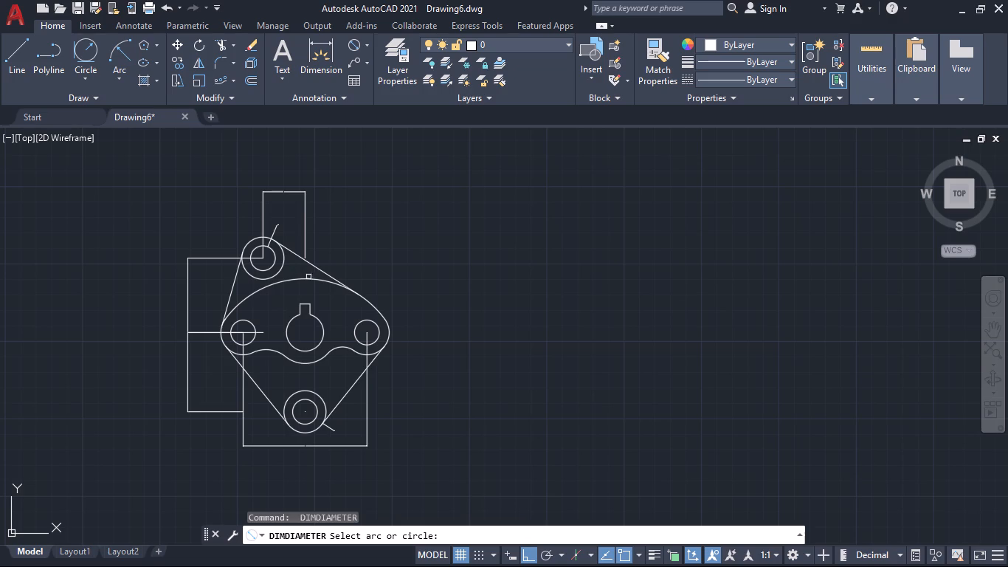
click(316, 278)
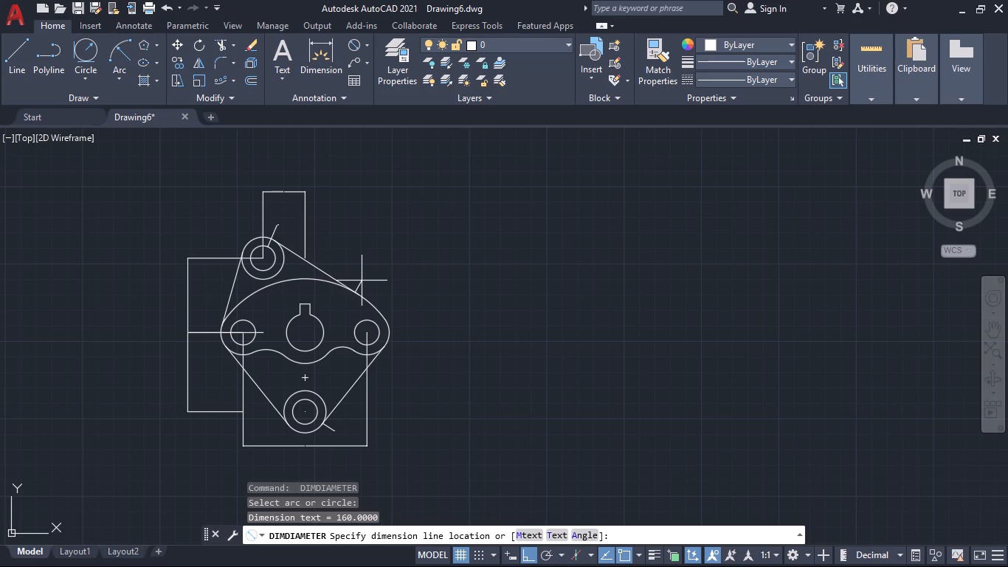
click(362, 281)
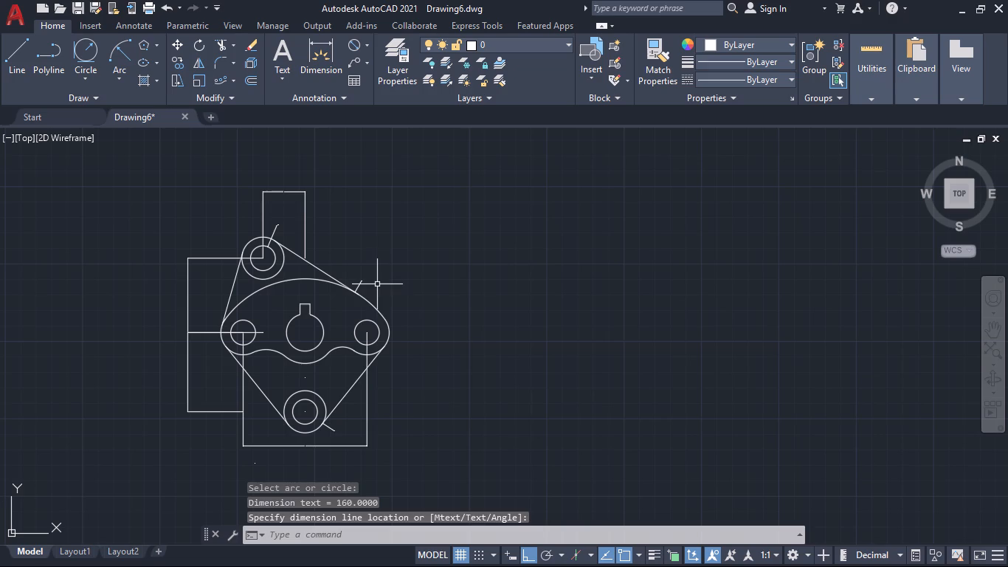
key(space)
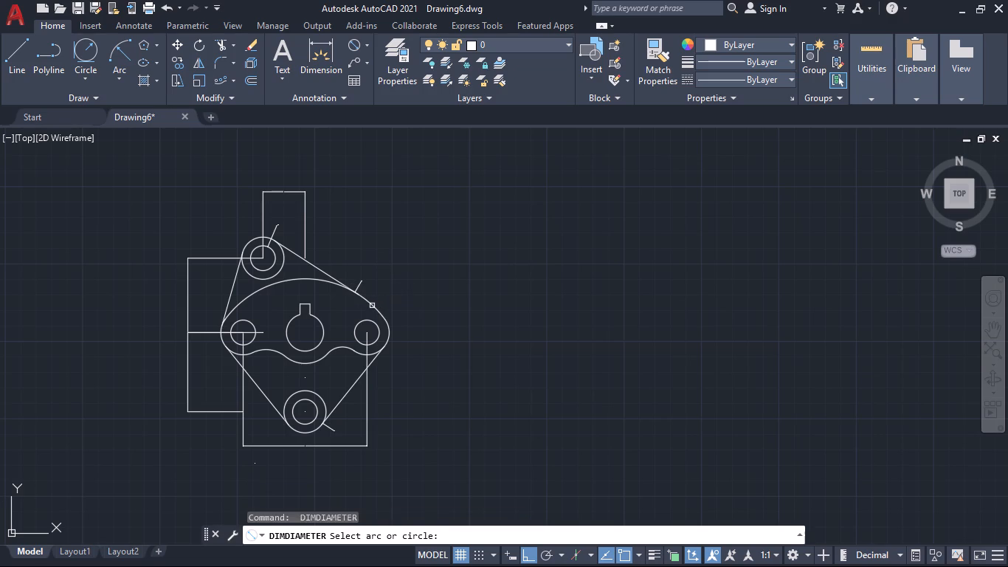
click(320, 323)
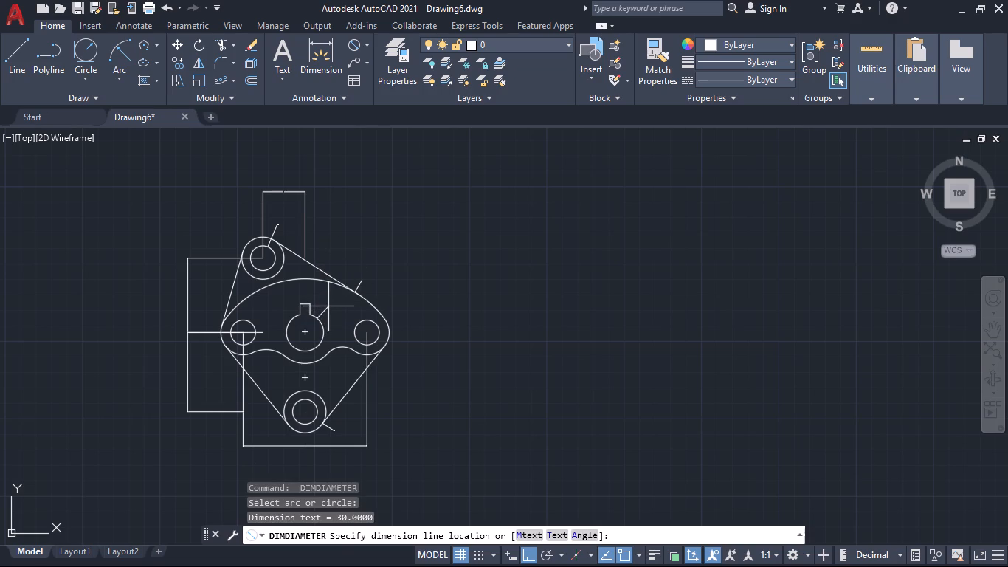
click(354, 258)
Add another diameter dimension to the large upper arc, close to where it meets the right lobe.
key(space)
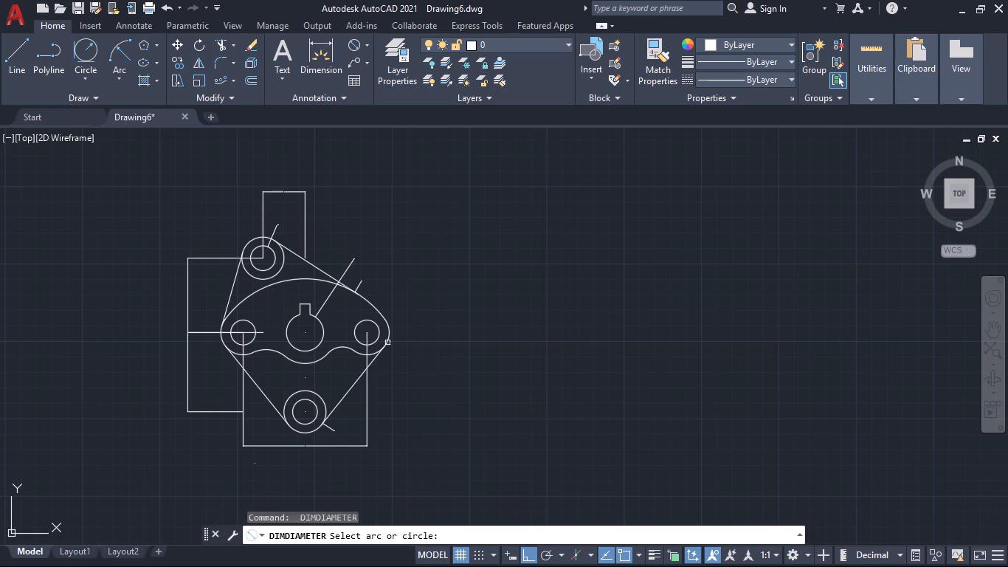
click(382, 317)
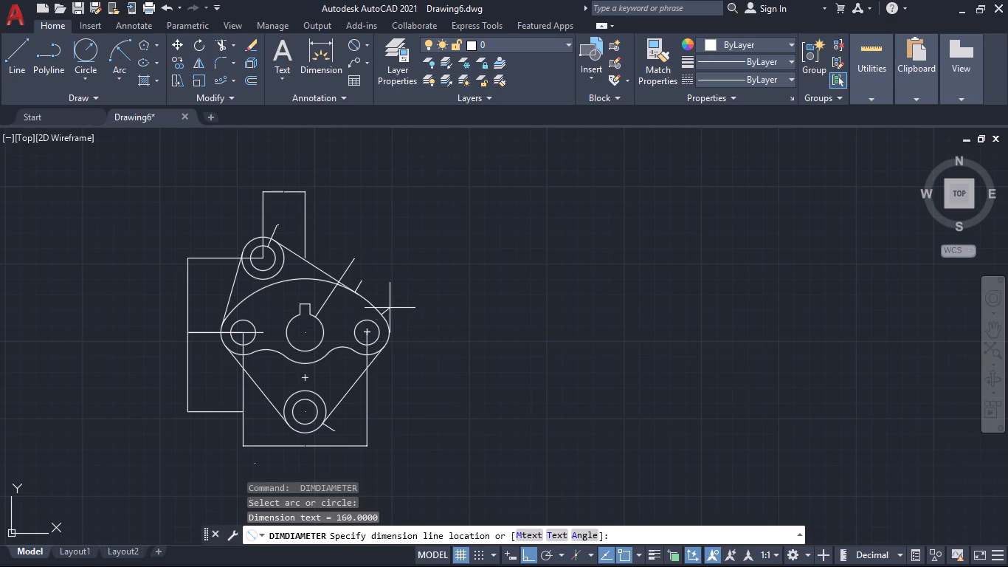
click(392, 308)
Add diameter dimensions to the right and left concave arcs of the wavy lower edge, placed just below the edge.
key(space)
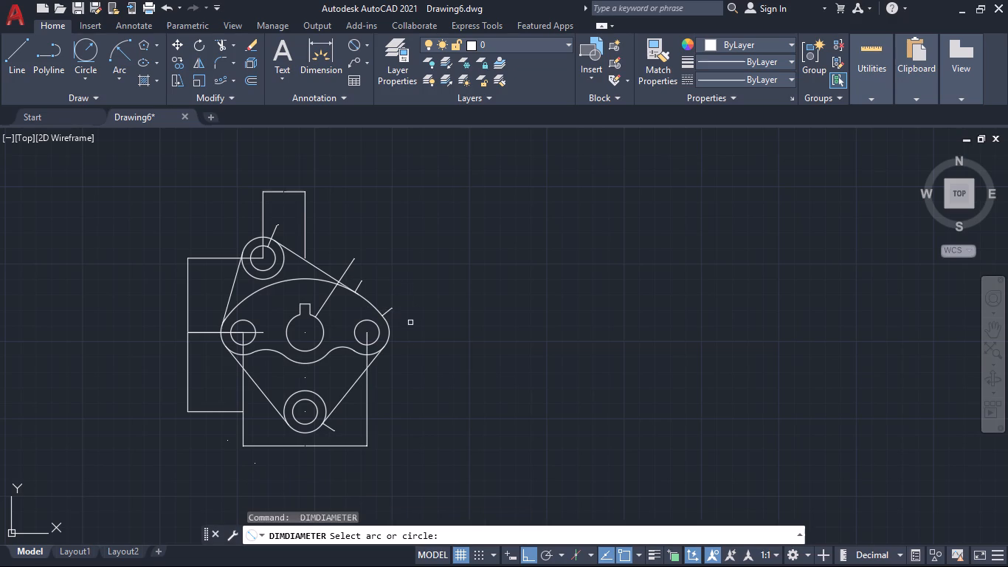
click(336, 348)
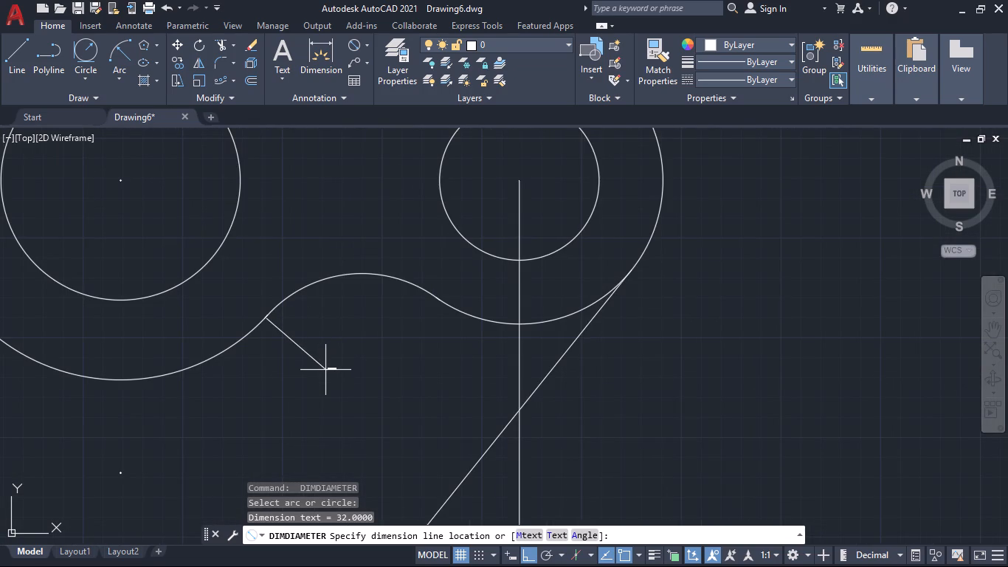
click(325, 370)
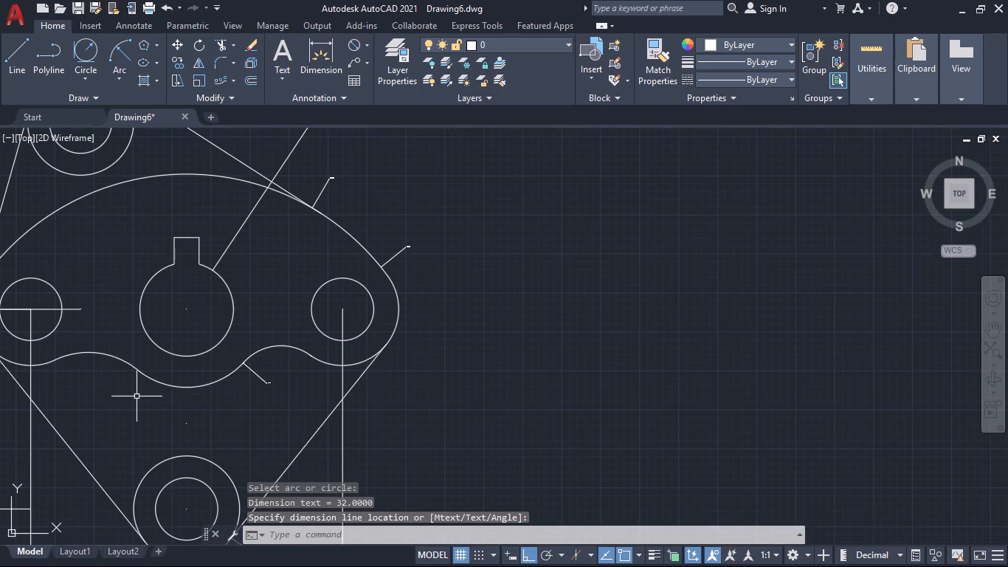
key(space)
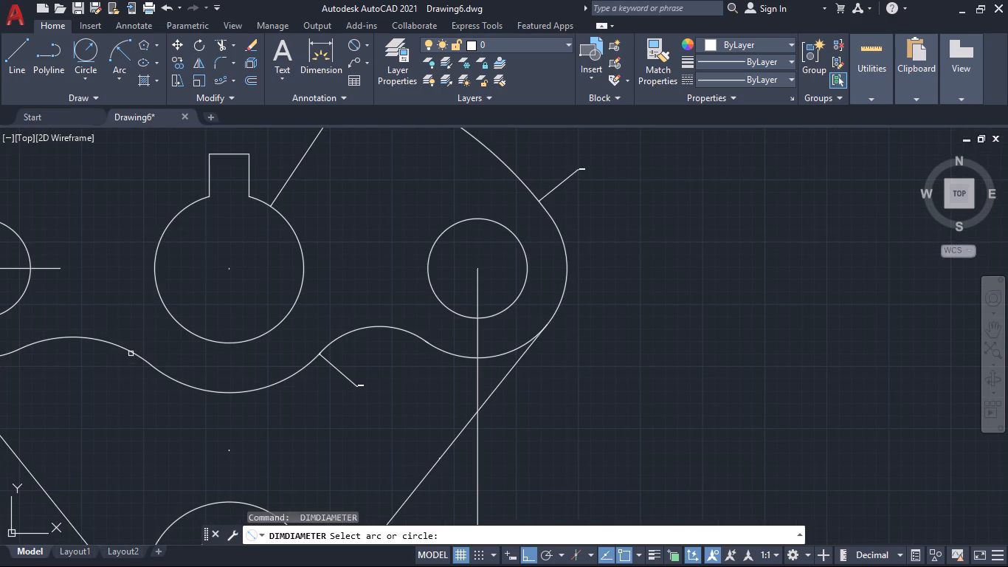
click(118, 346)
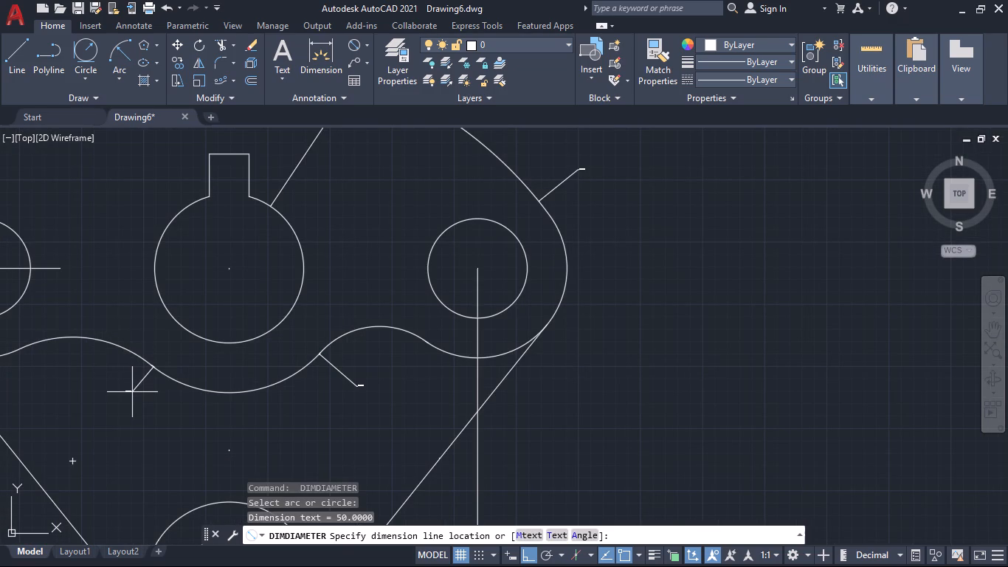
click(132, 392)
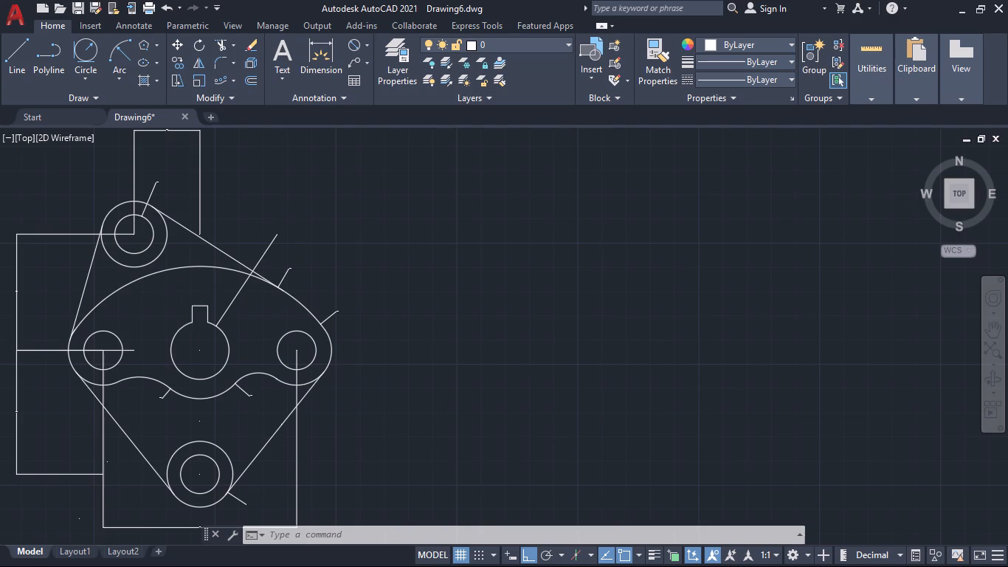
Add a horizontal dimension across the keyway's width between its top corners, placed just above the keyway.
click(324, 47)
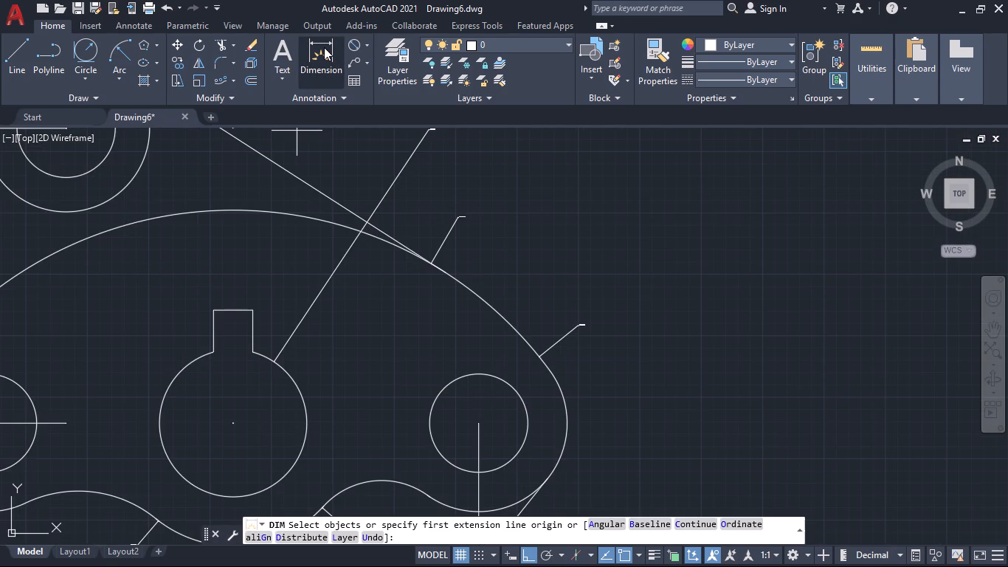
click(252, 311)
click(214, 312)
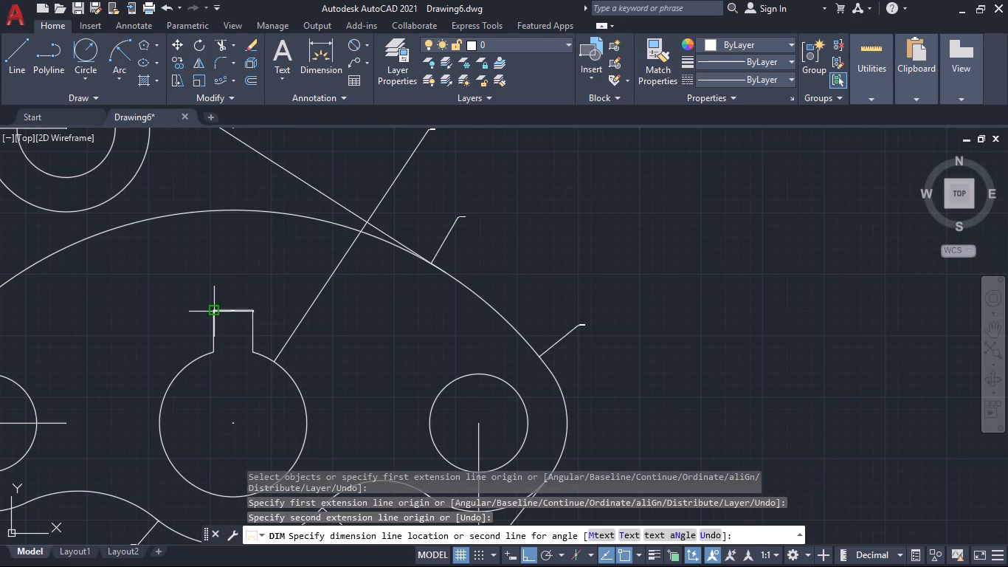
click(214, 262)
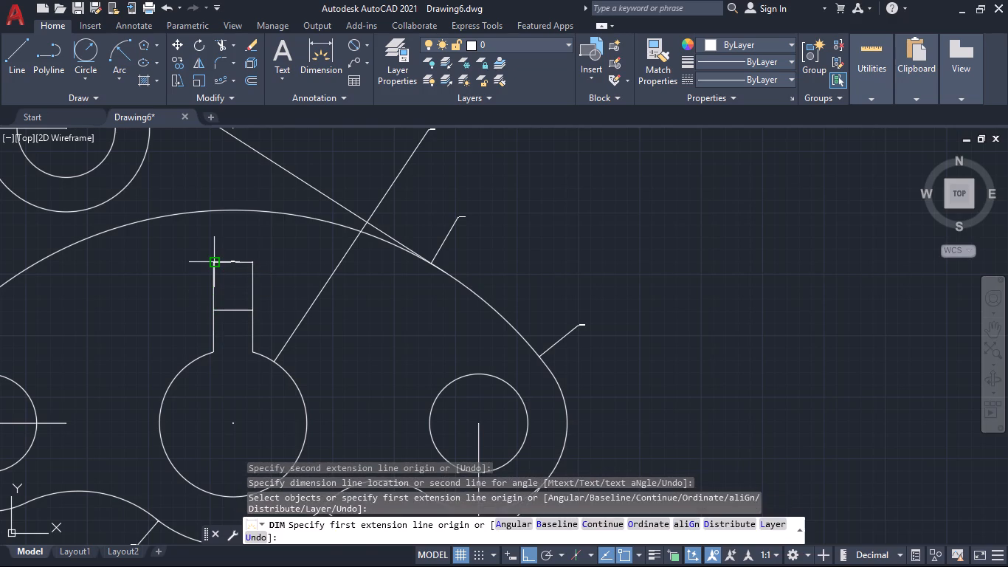
Add a vertical dimension from the bottom of the central bore to the top edge of the keyway, placed right of the part.
click(231, 497)
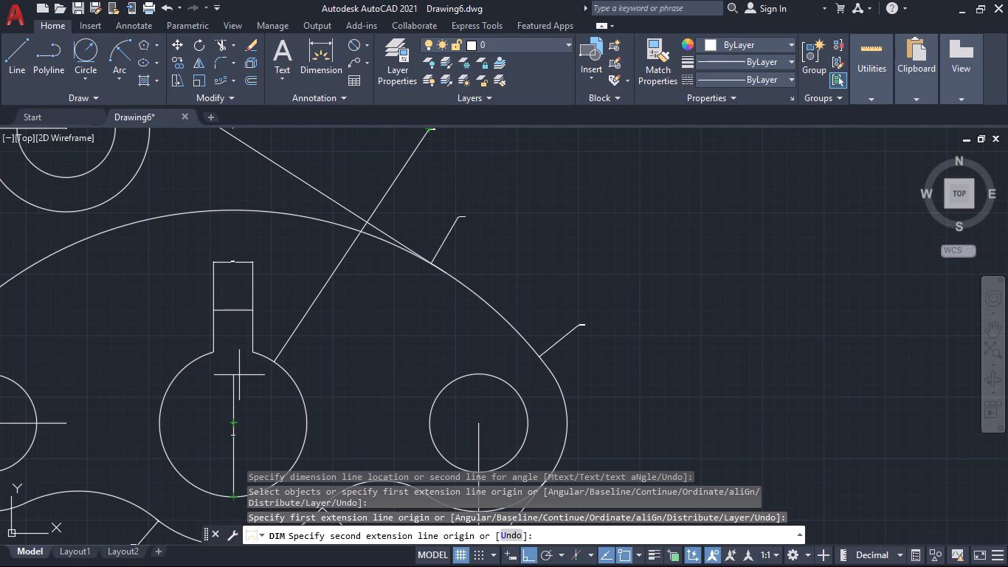
click(232, 312)
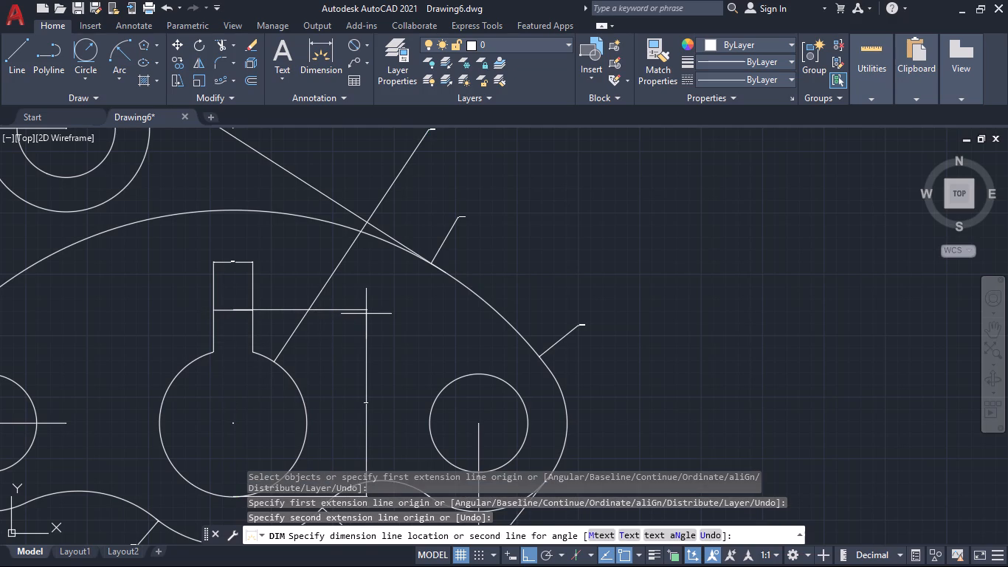
click(659, 314)
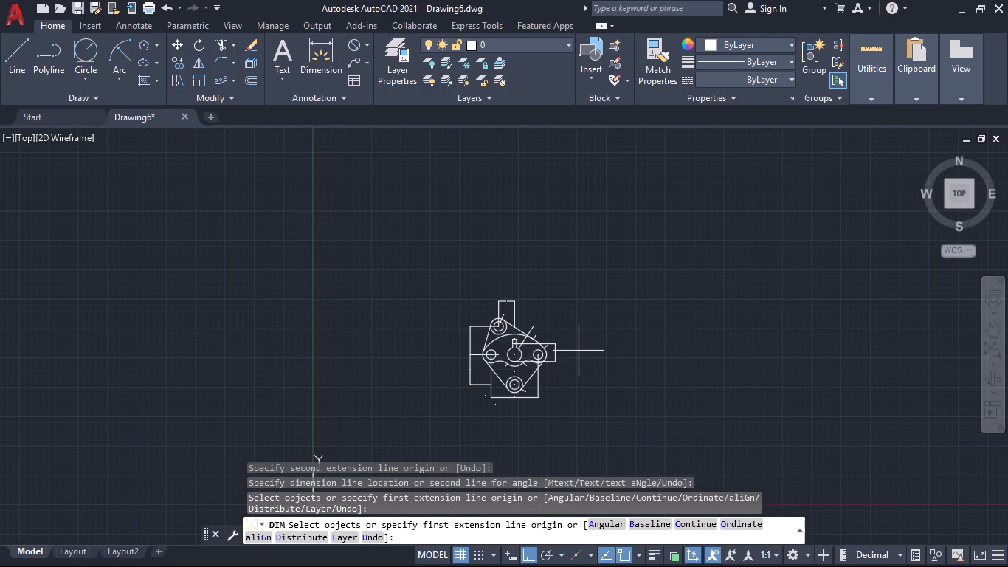
key(Escape)
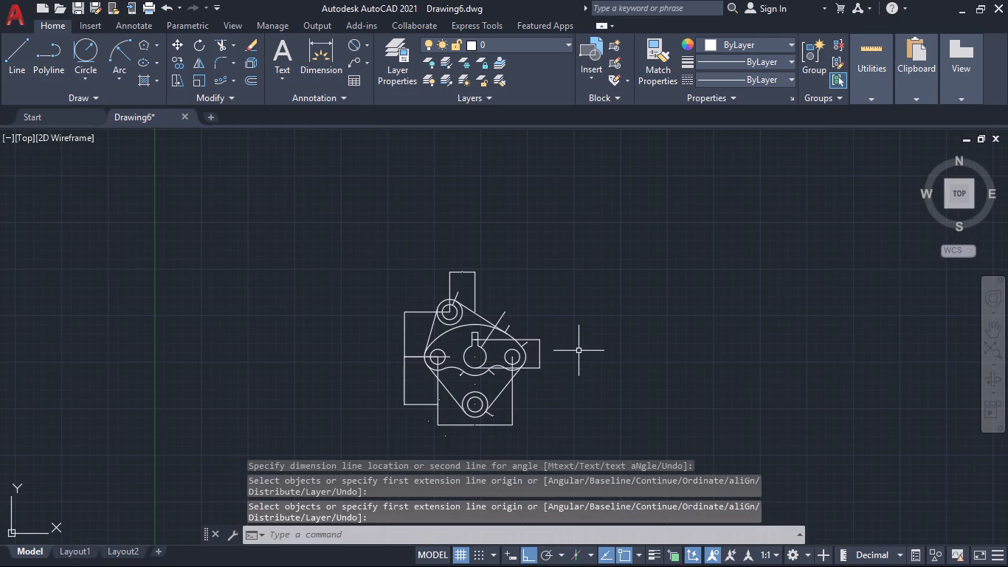
Modify the Standard dimension style to text height 3 and arrow size 2.75, and set it as the current style.
key(d)
key(Return)
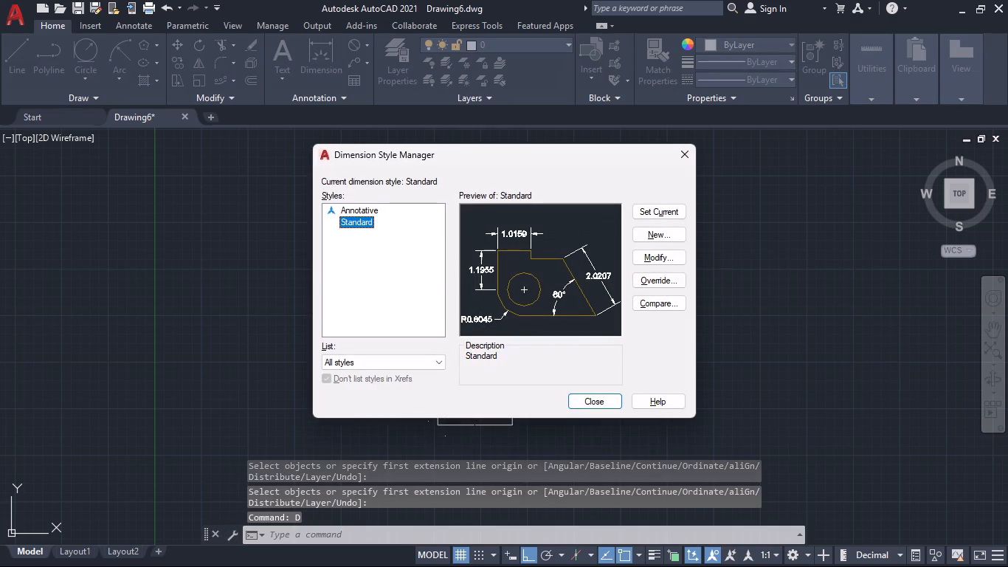
click(648, 255)
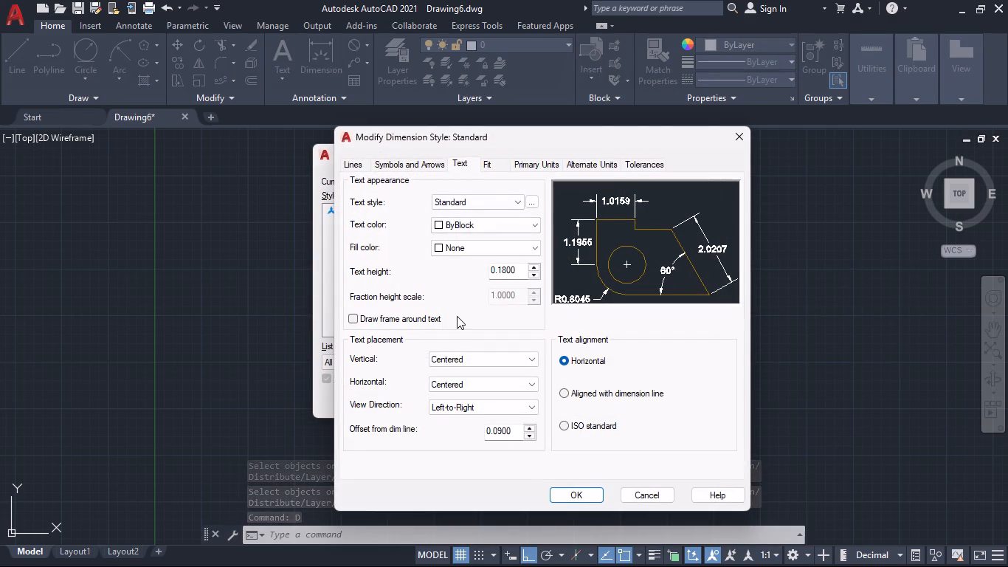
double_click(520, 266)
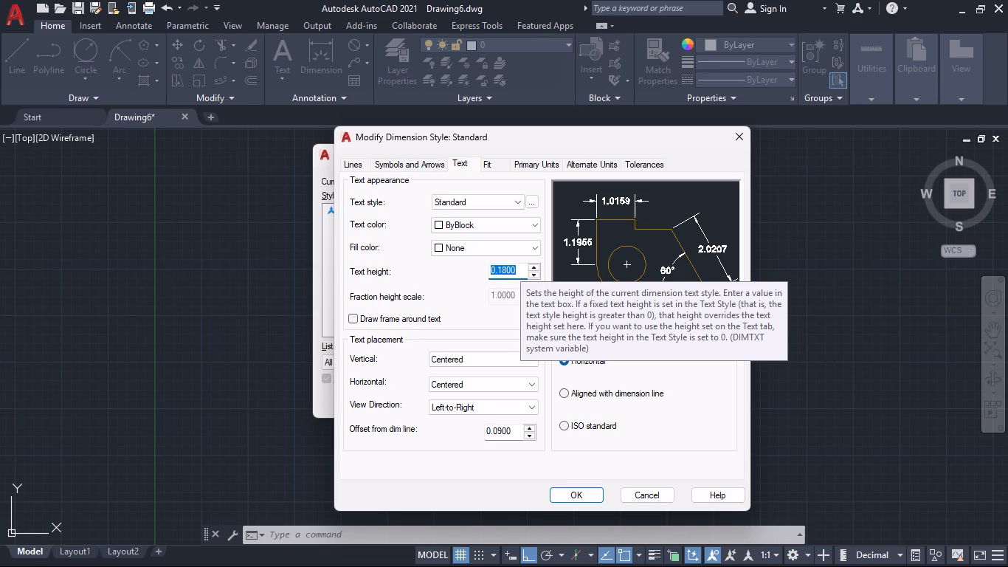
key(3)
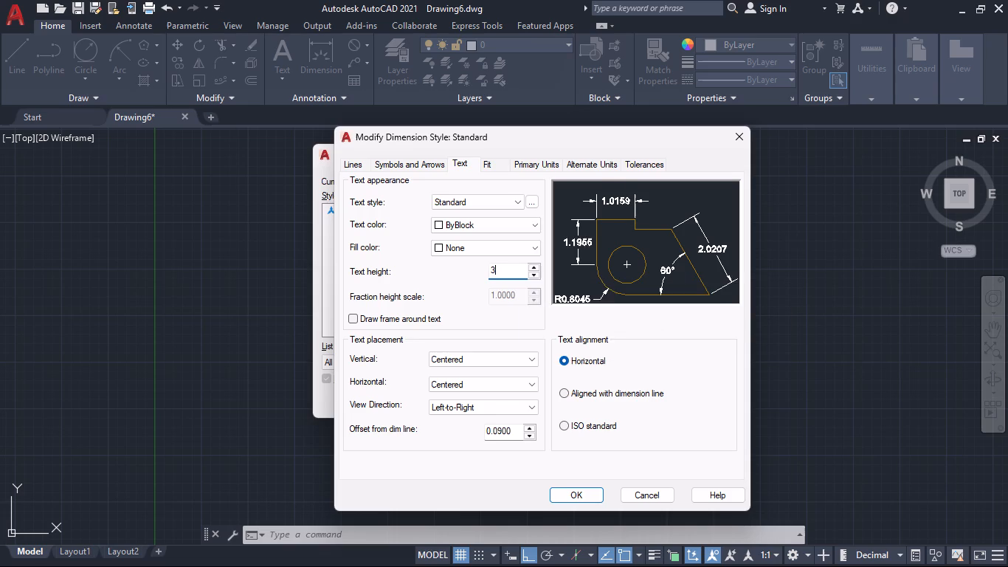
key(Return)
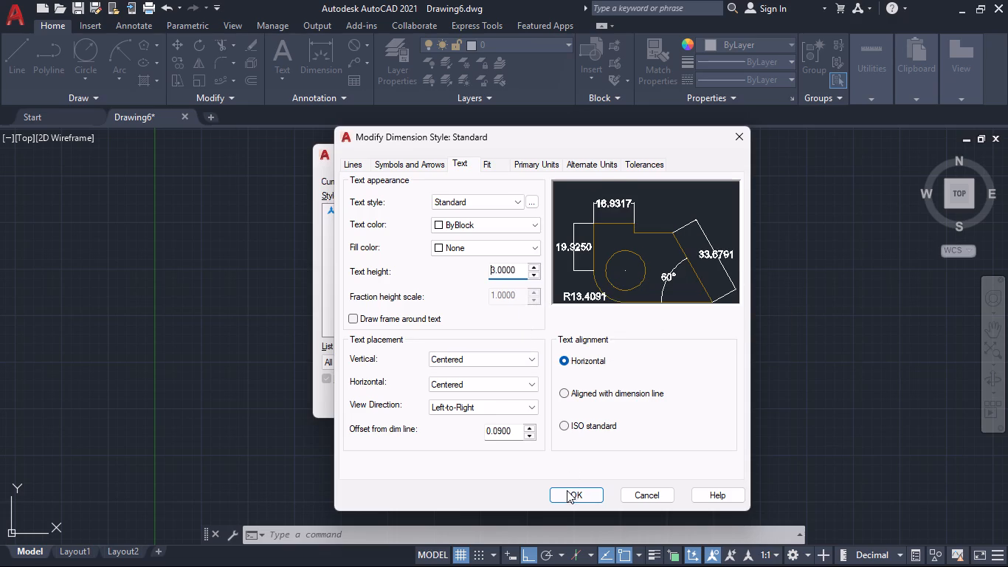
click(415, 162)
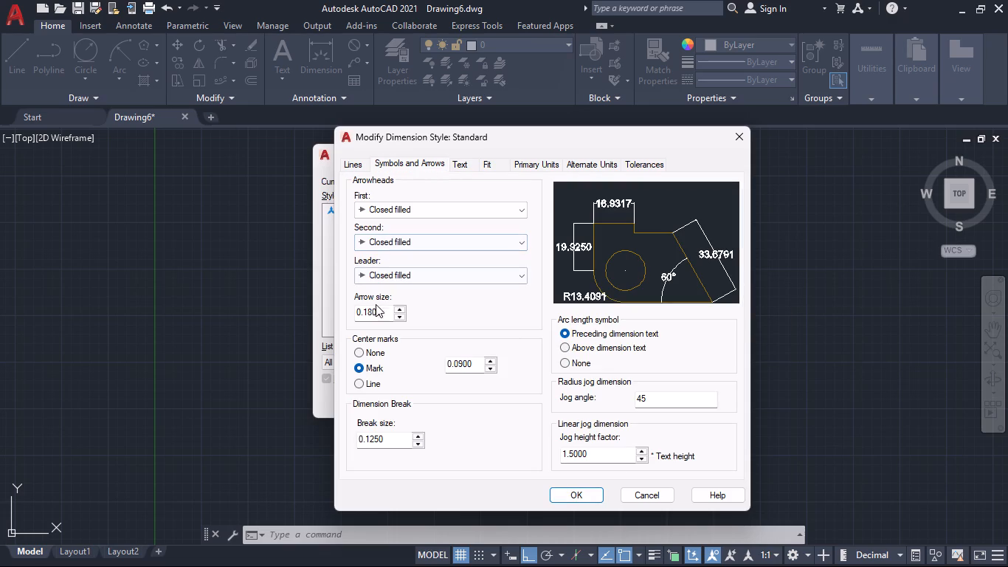
double_click(379, 311)
text(2.75)
key(Return)
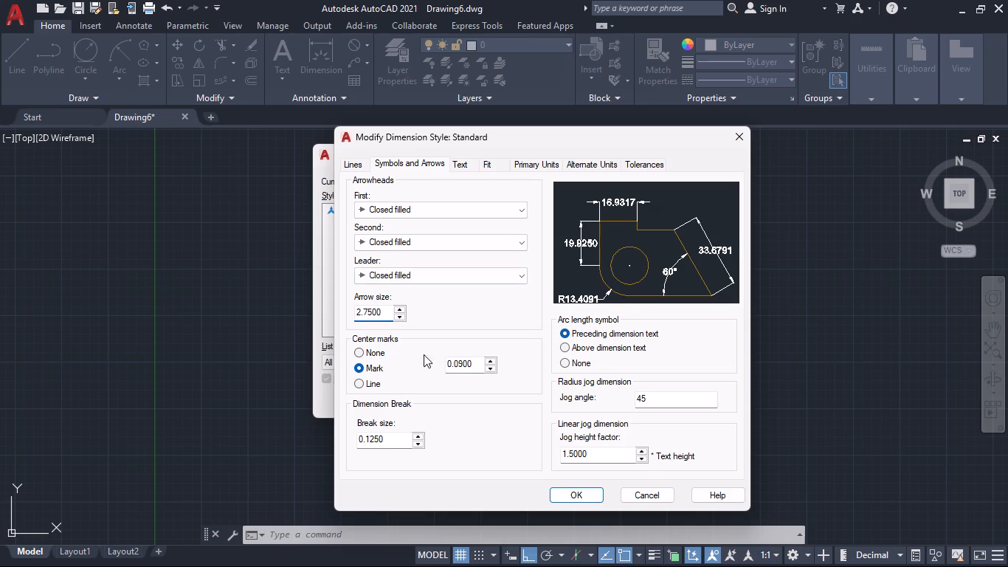
click(565, 492)
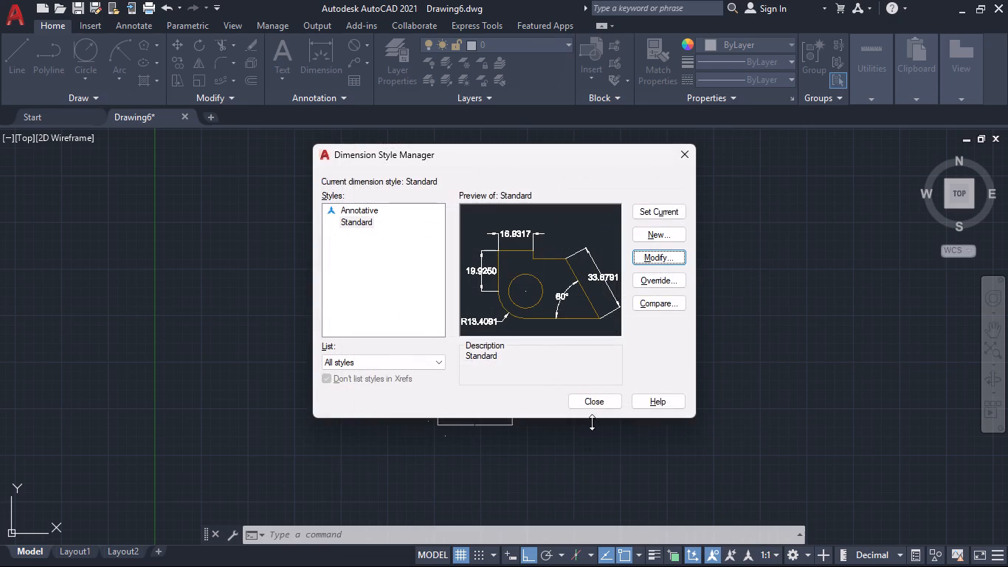
click(674, 210)
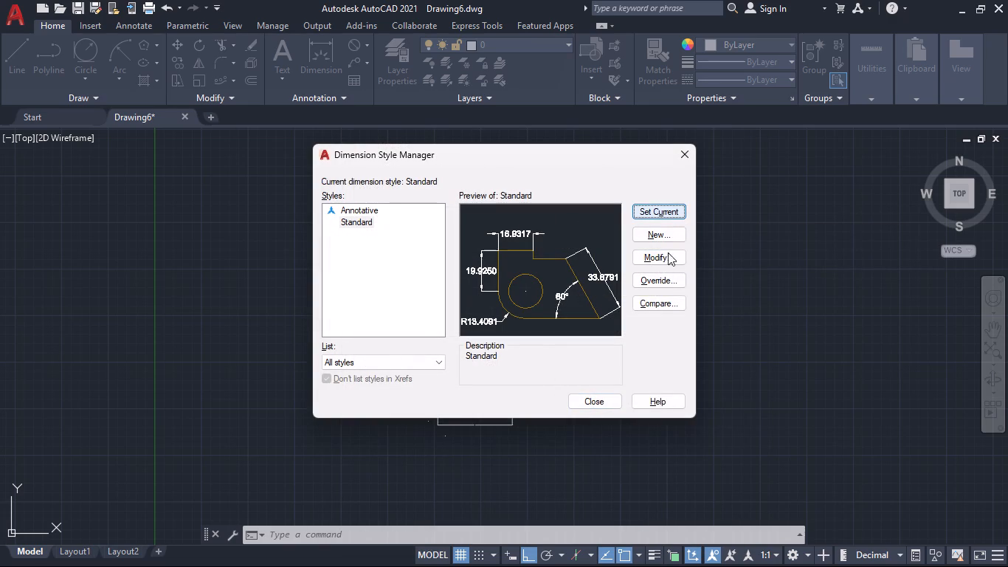
click(601, 399)
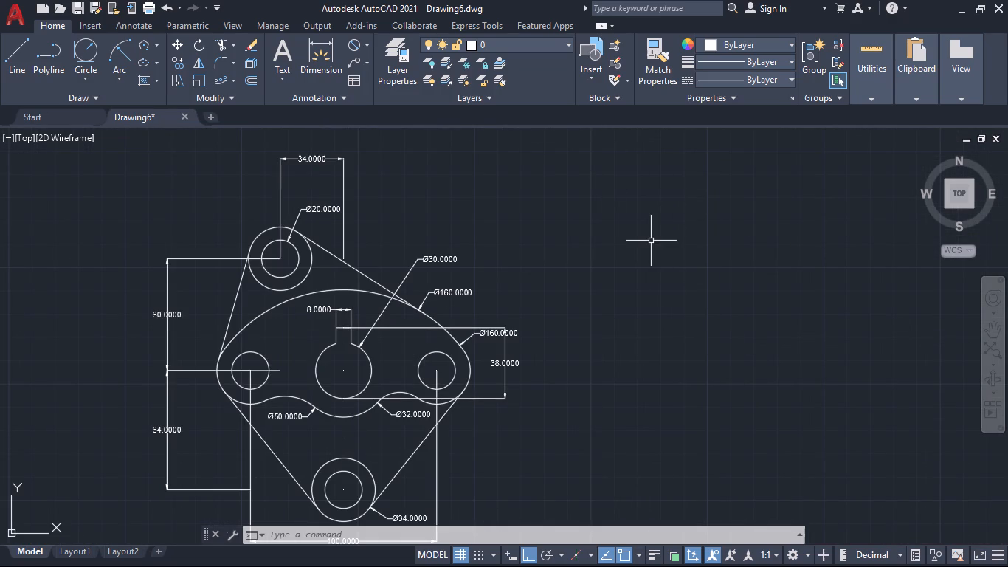
Hatch the central body around the keyed bore and the two side holes with diagonal lines at scale 25.
key(h)
key(Return)
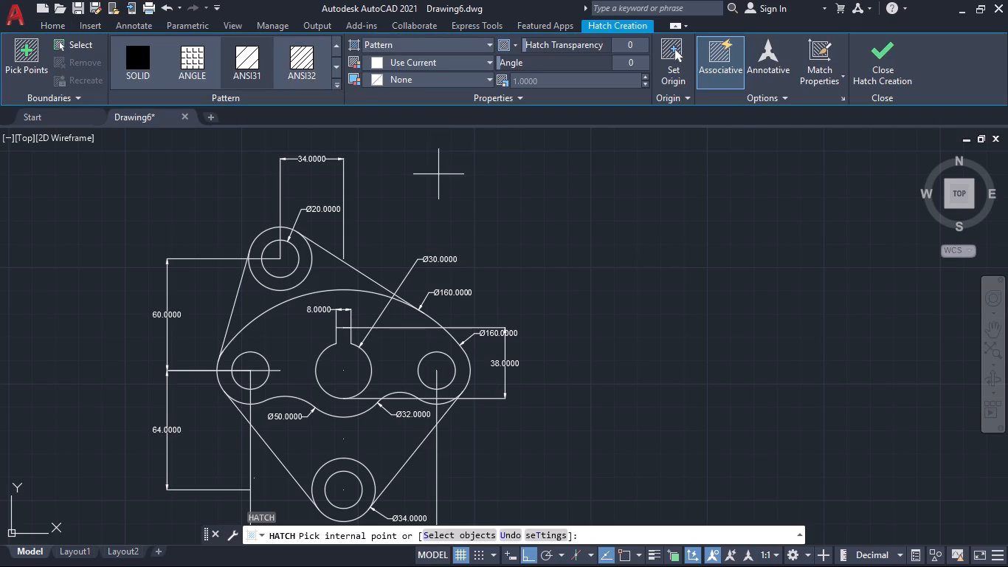
click(396, 344)
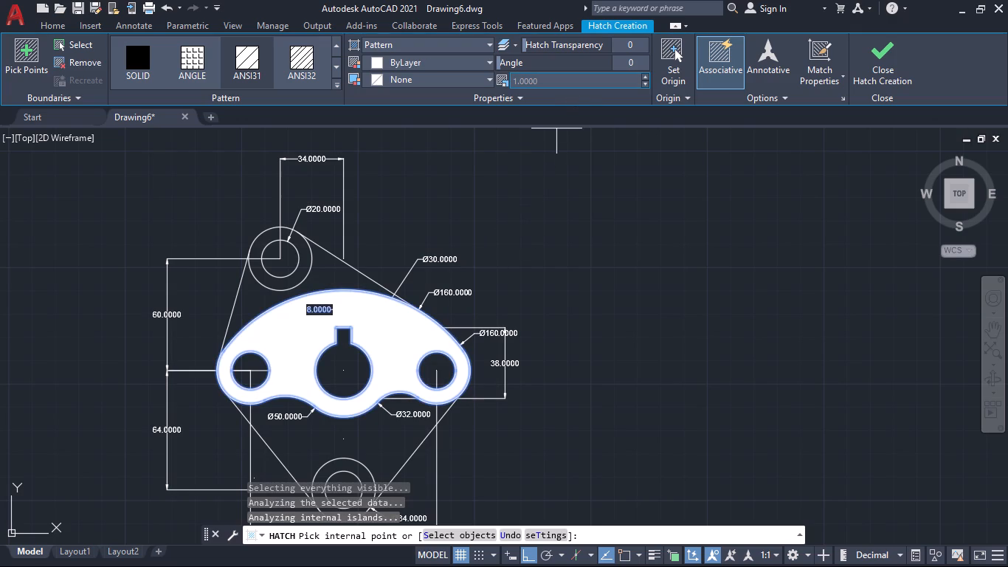
click(555, 76)
key(4)
key(BackSpace)
key(2)
key(5)
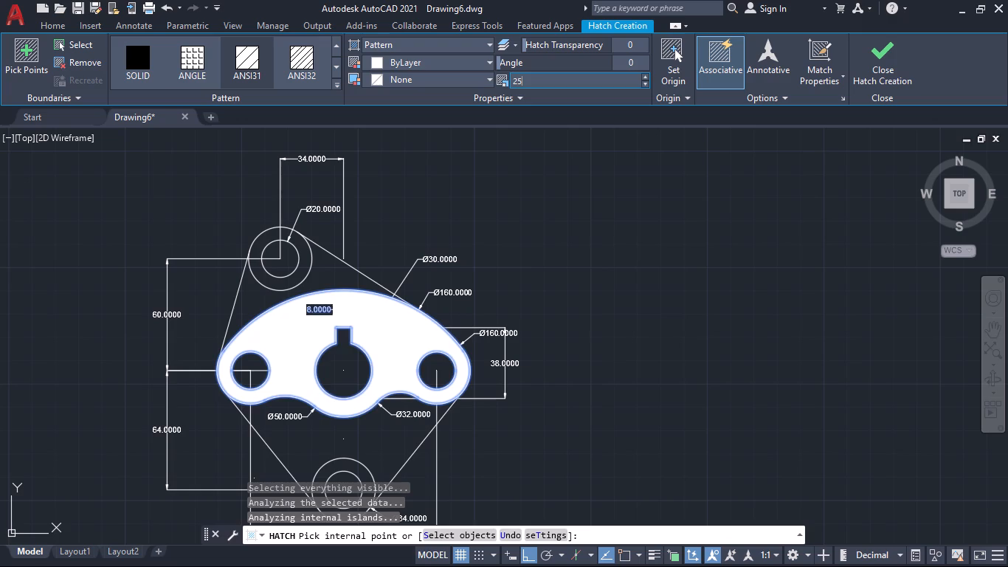
key(Return)
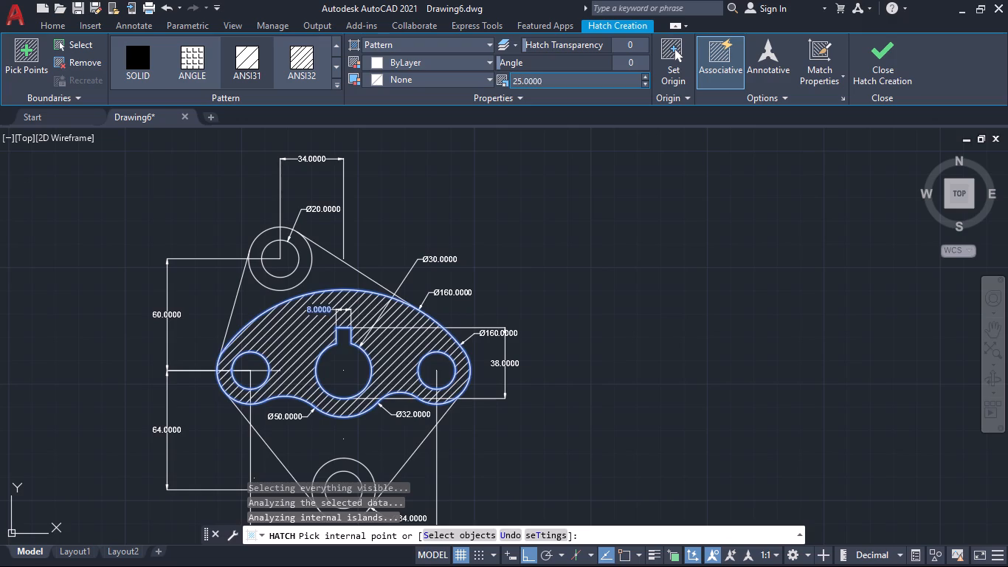
click(874, 64)
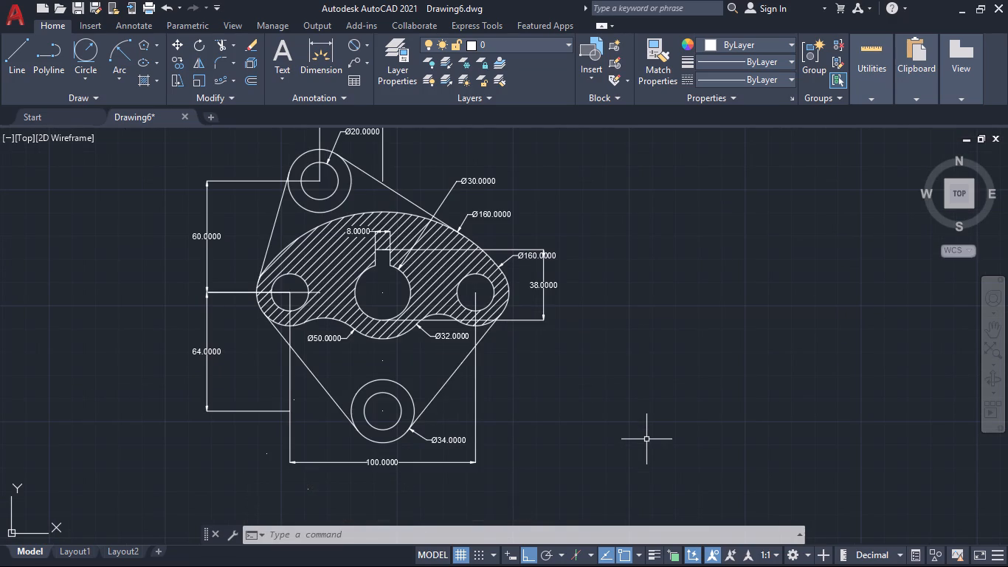
Set the Standard dimension style's linear precision to one decimal place (0.0) and make the style current.
key(d)
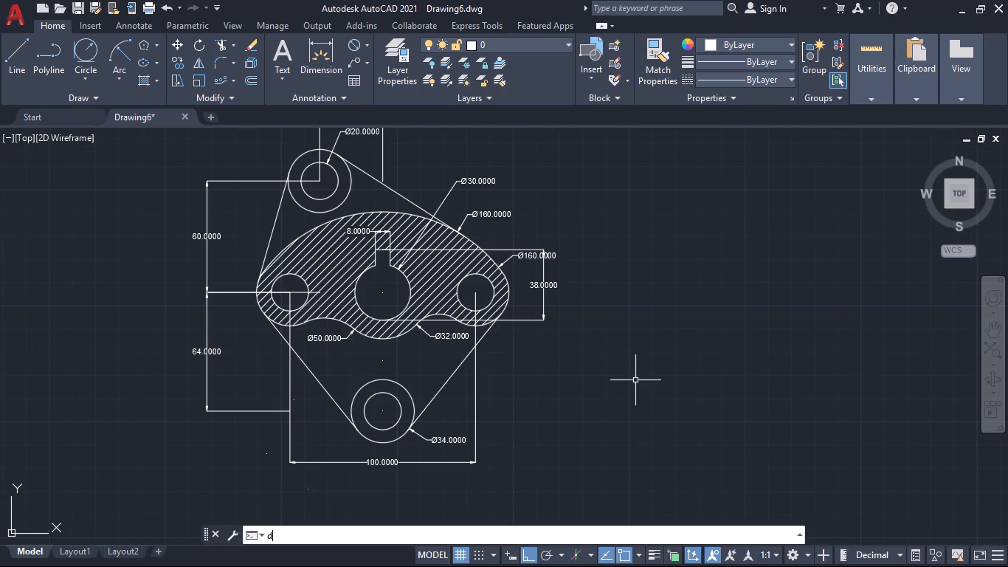
key(Return)
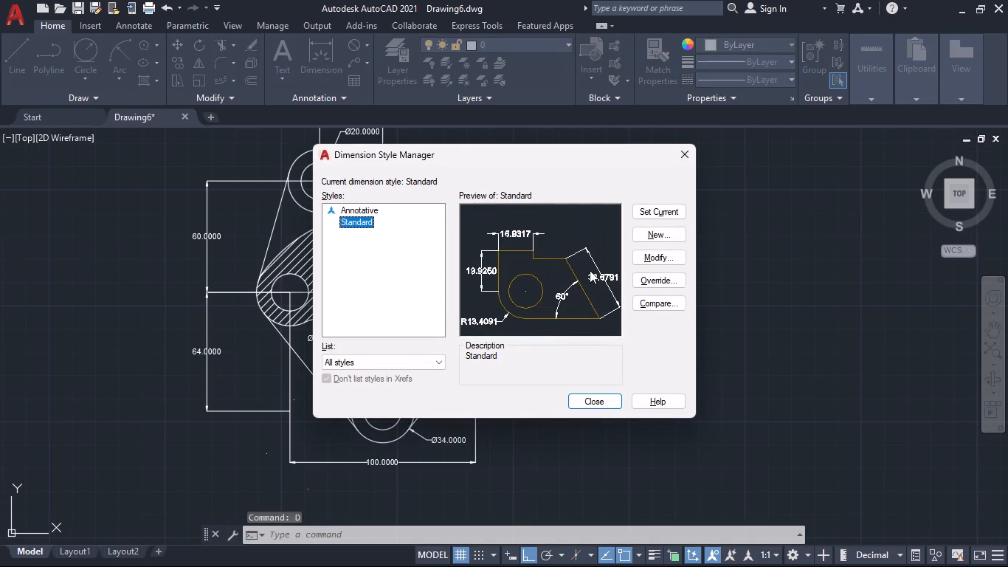
click(634, 258)
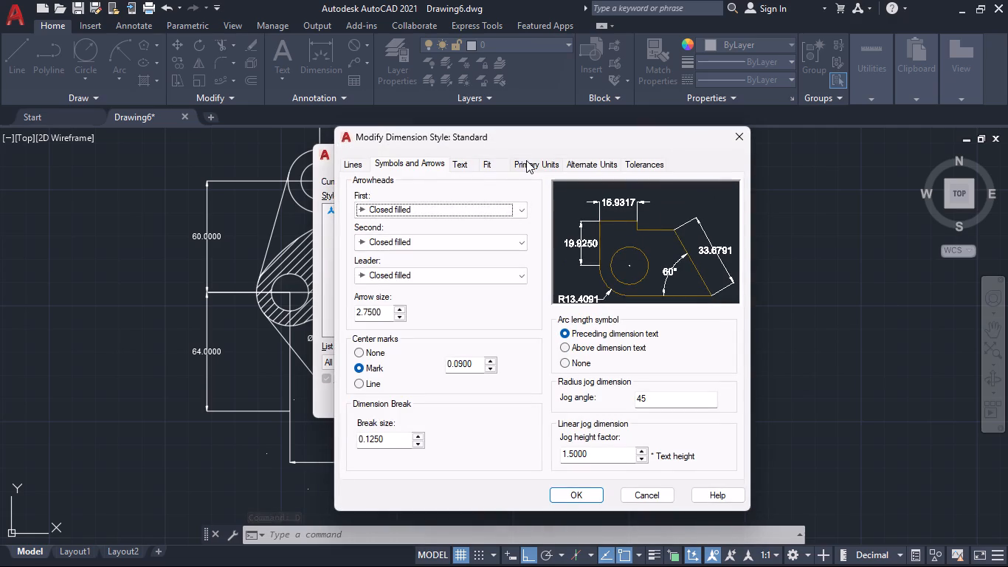
click(526, 160)
click(500, 215)
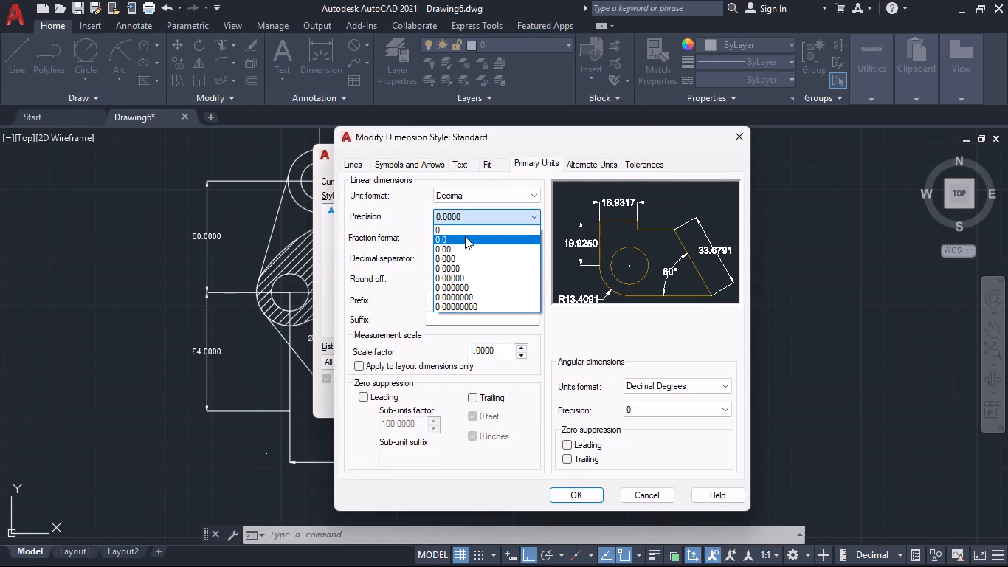
click(463, 240)
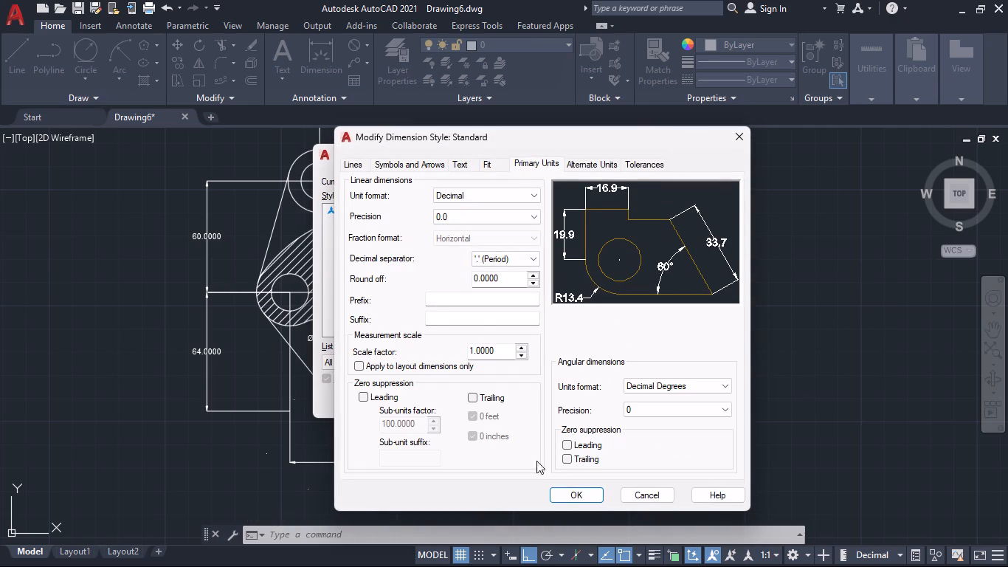
click(580, 492)
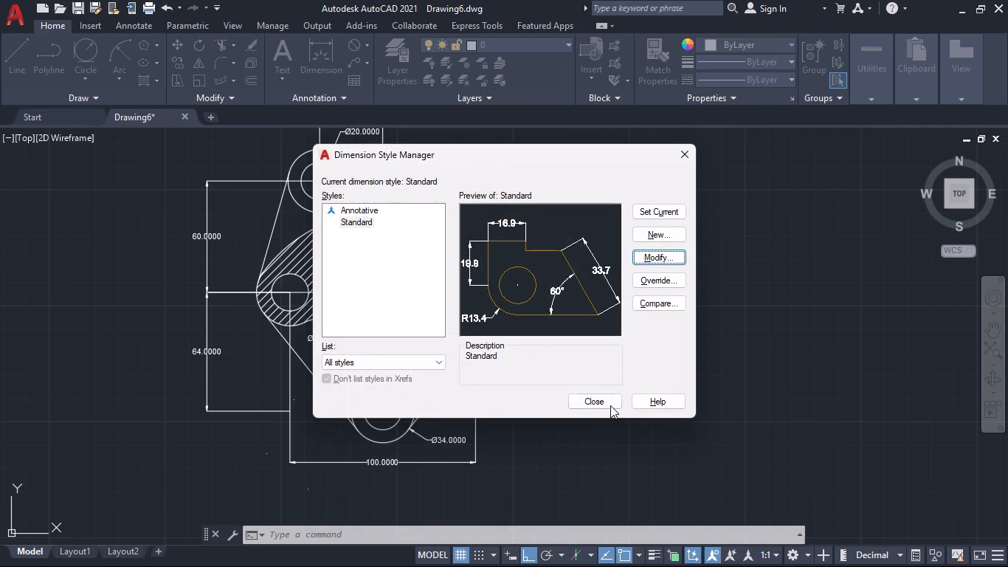
click(661, 212)
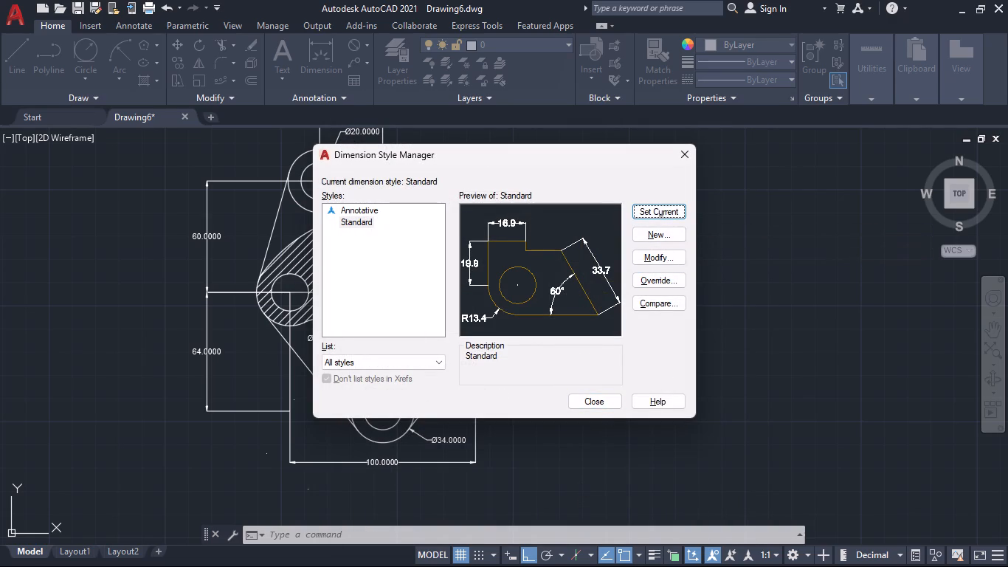
click(603, 399)
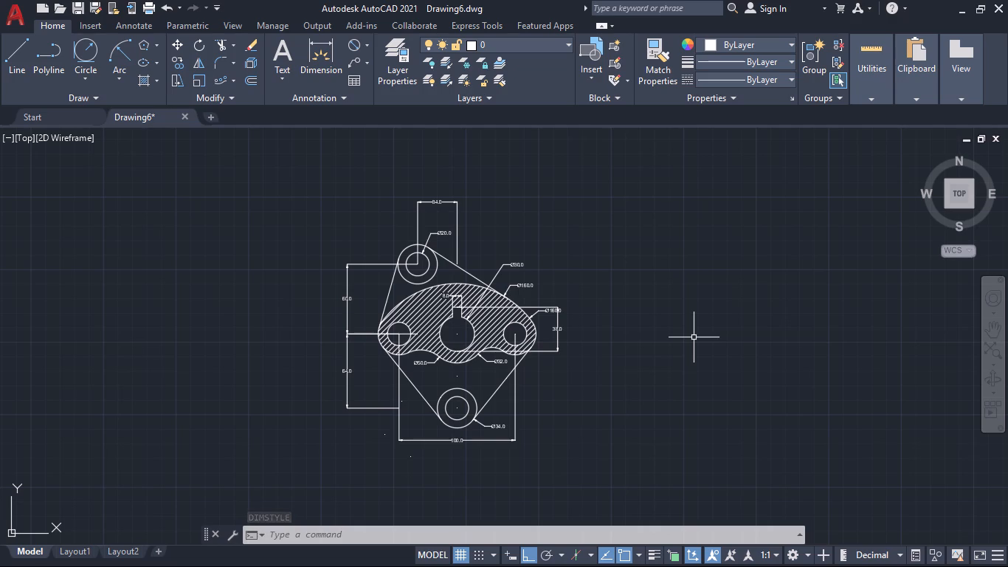
Save the drawing in the Documents folder under the file name Mech_Bracket as an AutoCAD 2018 drawing.
key(ctrl+s)
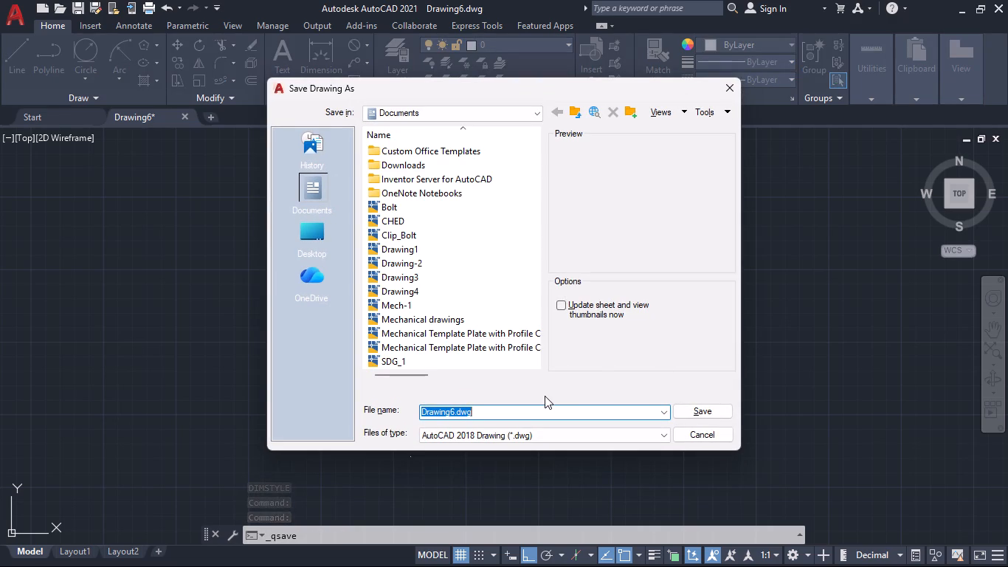
key(alt+Tab)
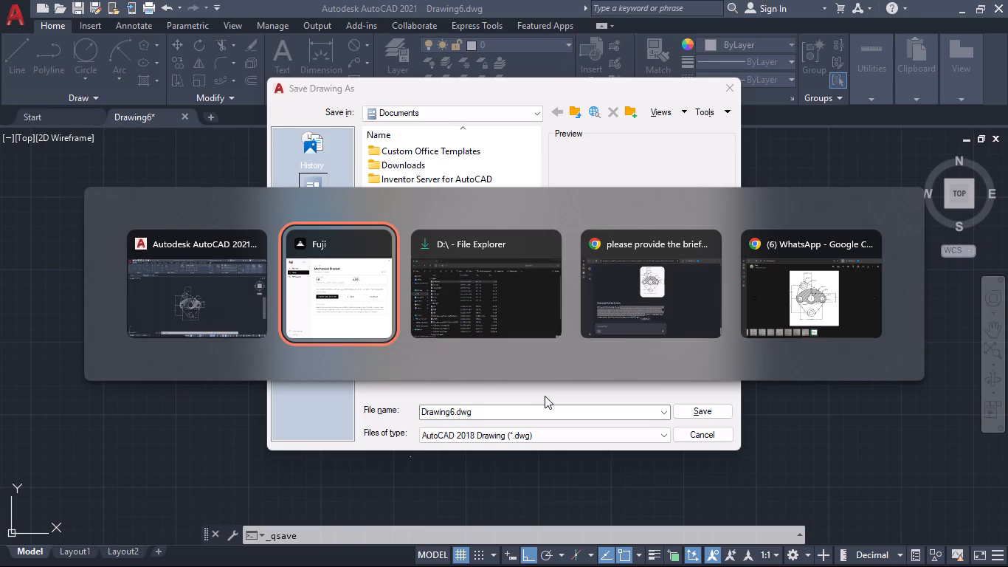
key(alt+Tab)
key(alt+Tab)
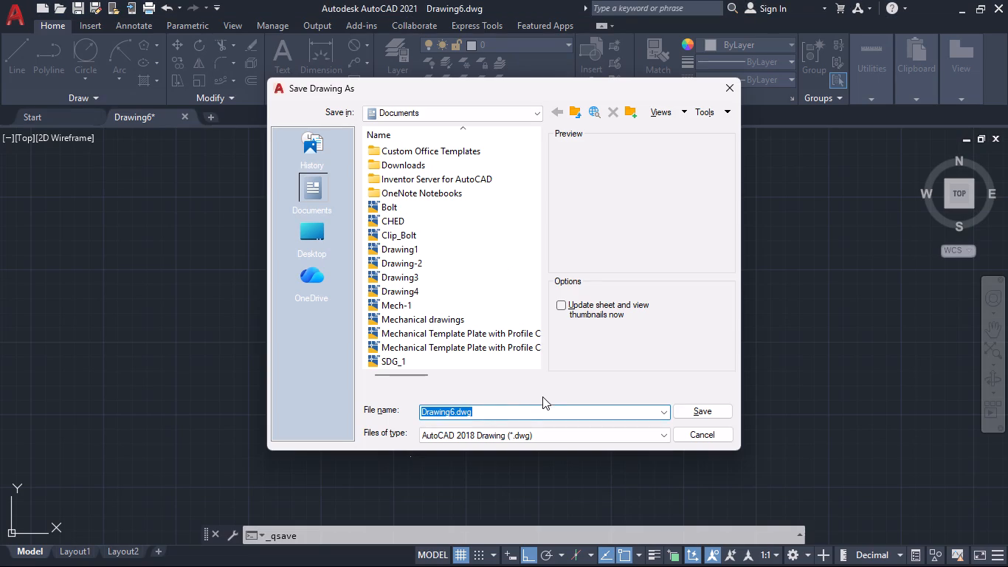
key(BackSpace)
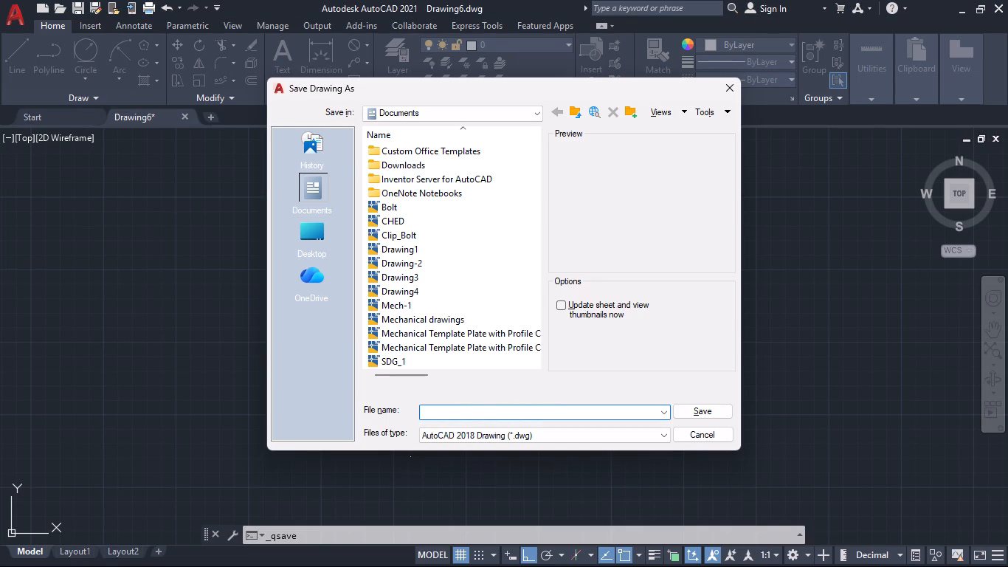
text(Mec)
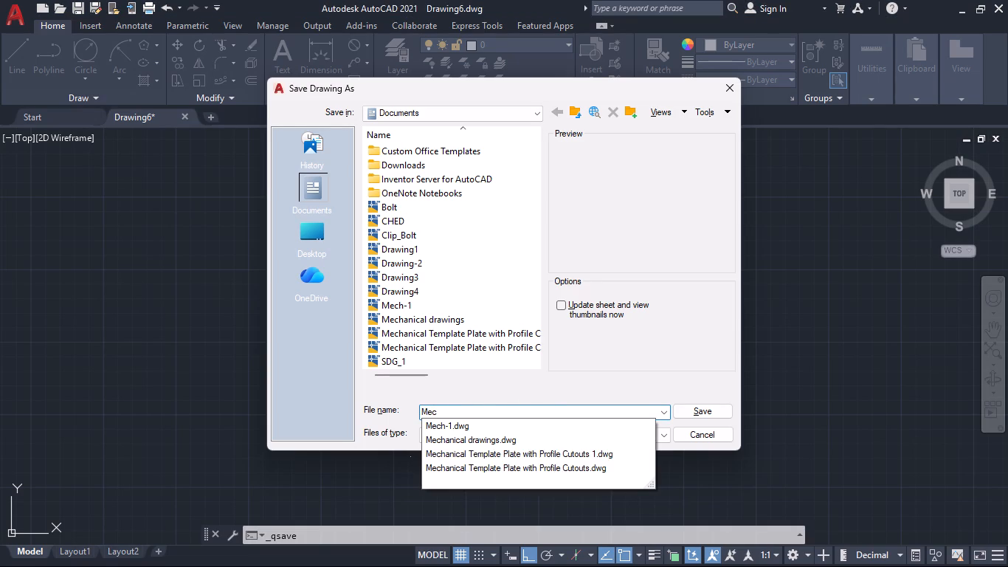
key(h)
key(shift+underscore)
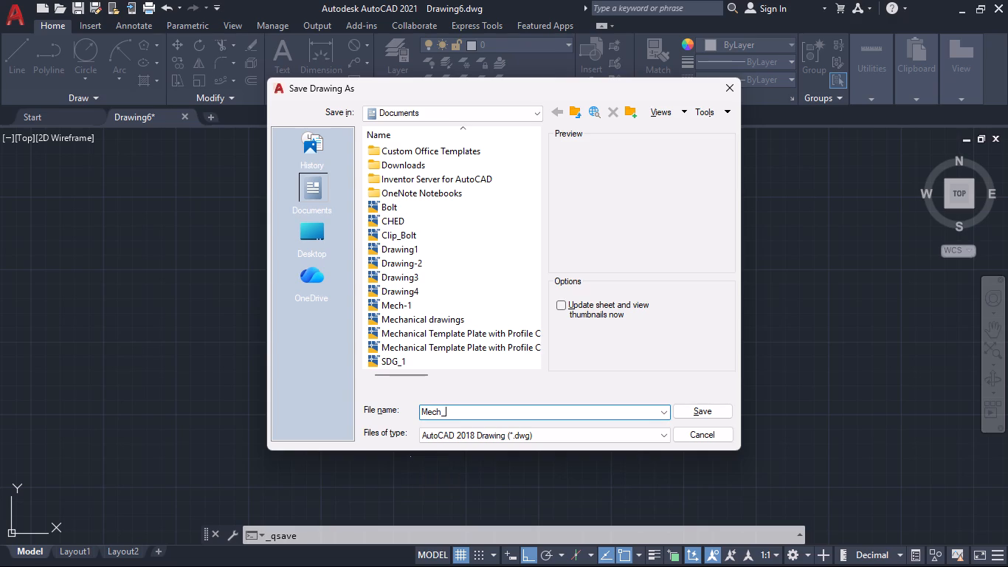
text(Bracket)
click(683, 406)
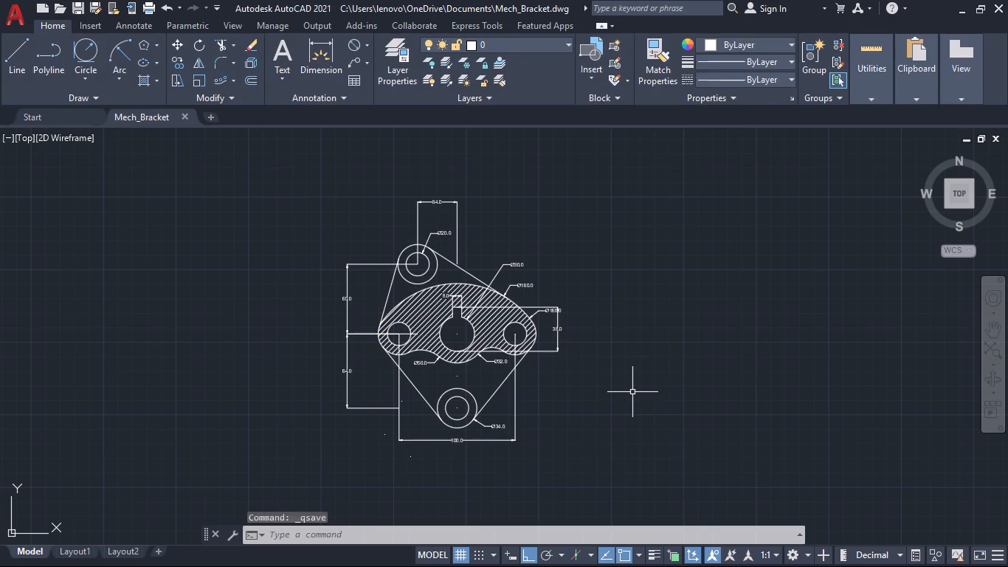
Switch from the drawing to the File Explorer window.
key(alt+Tab)
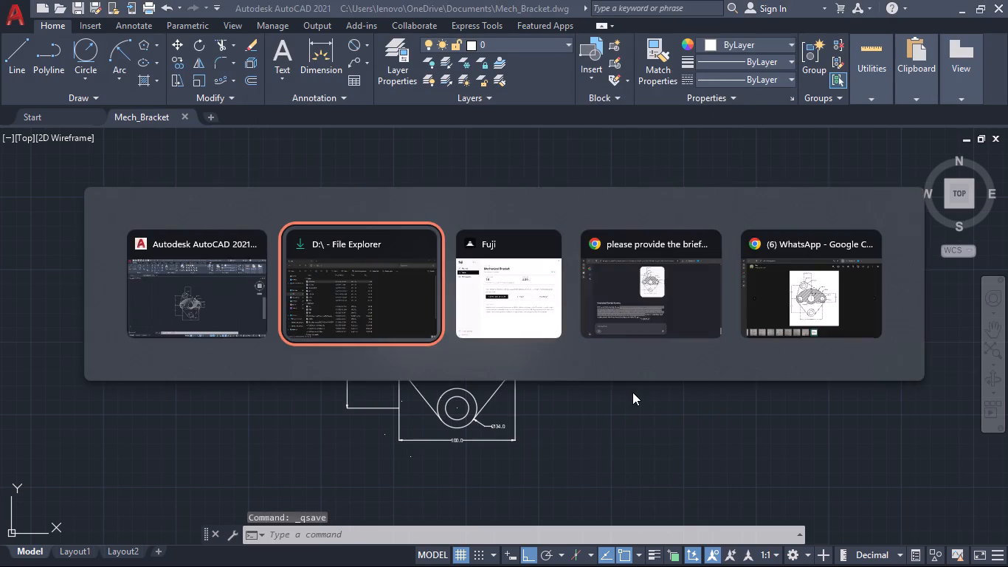